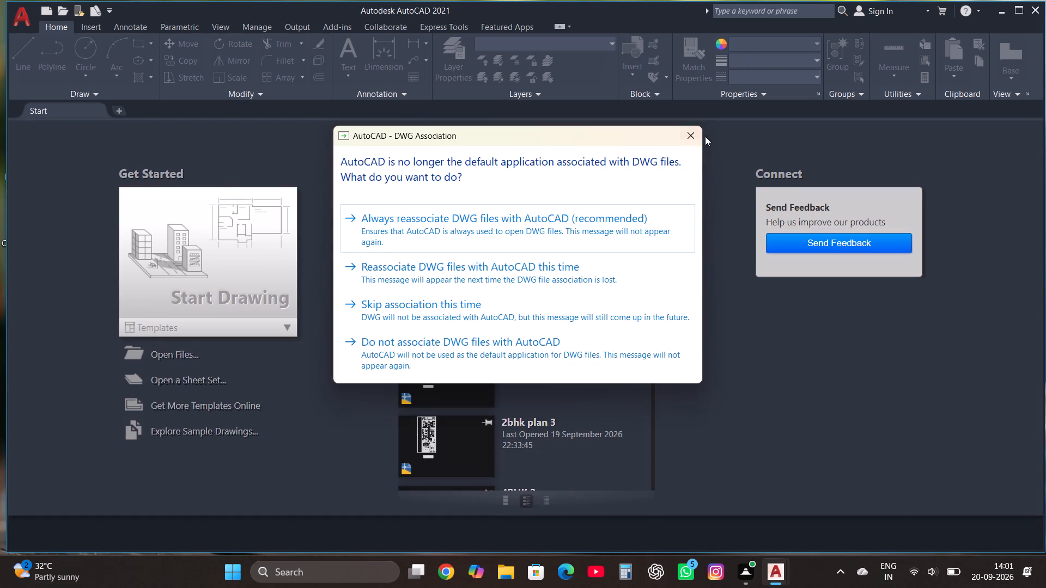
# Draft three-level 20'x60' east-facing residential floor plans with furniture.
# Dismiss the DWG association prompt without choosing an option and start a new drawing.
pyautogui.click(694, 134)
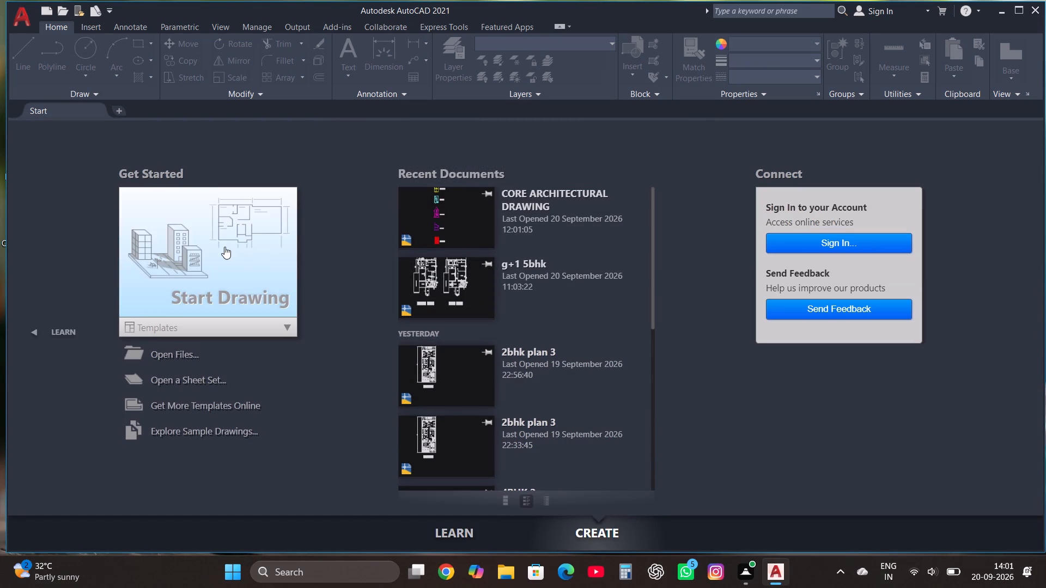
pyautogui.click(224, 247)
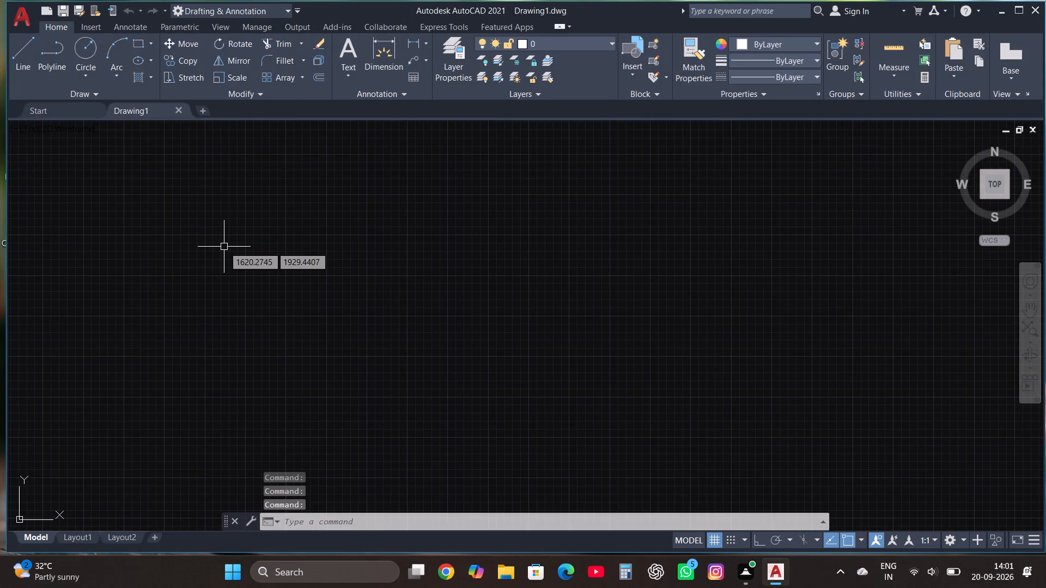
# Enable maintaining a log file in the Open and Save options.
pyautogui.write('OP')
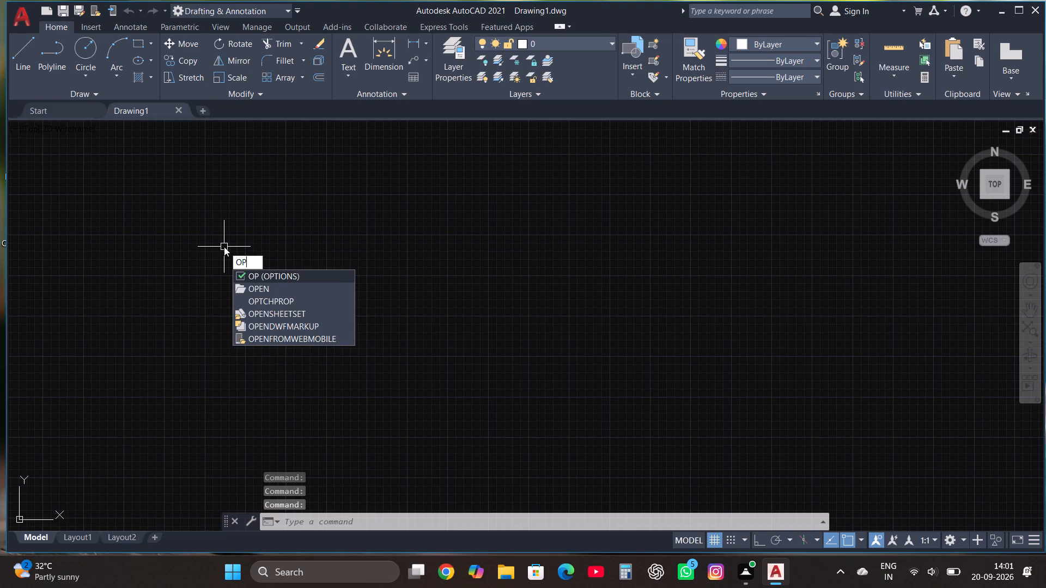
pyautogui.click(305, 278)
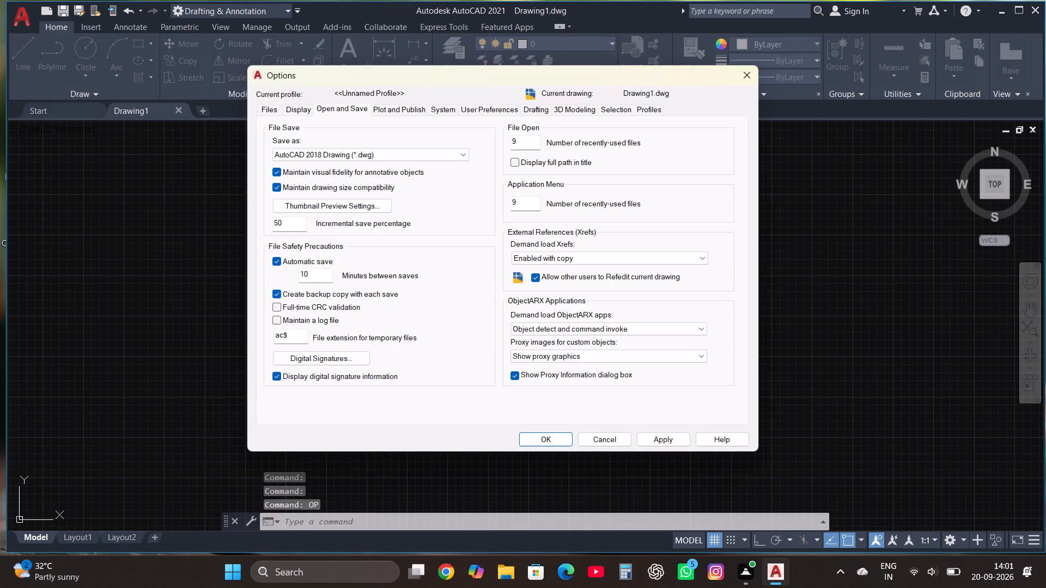
pyautogui.click(273, 318)
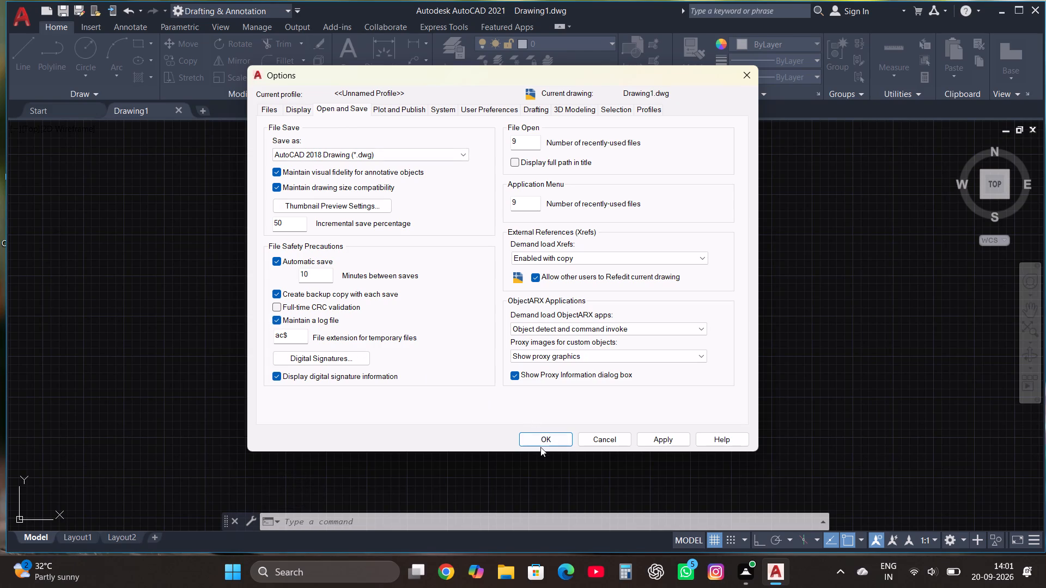
pyautogui.click(540, 442)
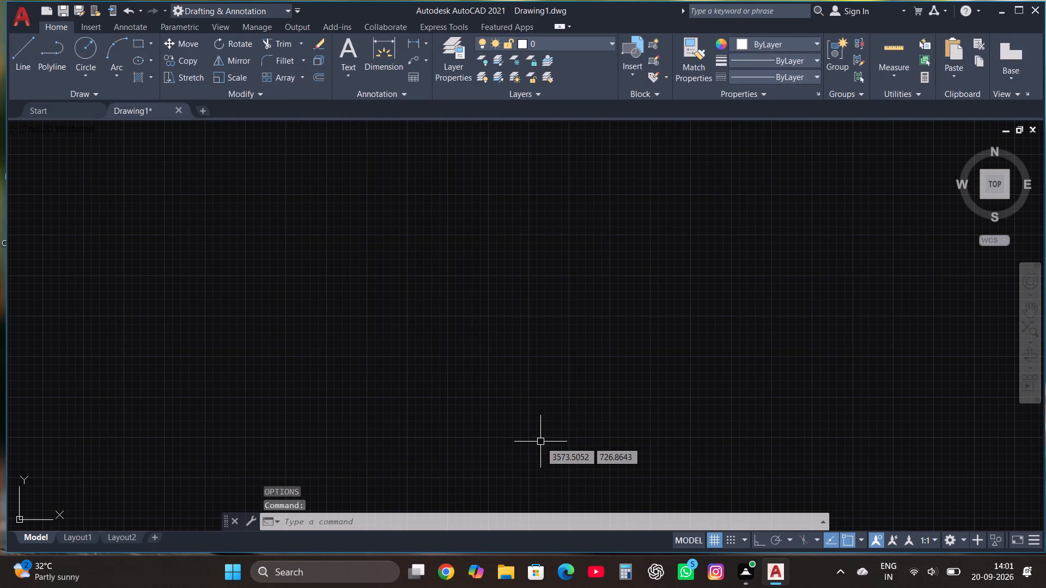
# Run LOGFILEOFF and then LOGFILEON so that log file recording is switched on.
pyautogui.write('LOG')
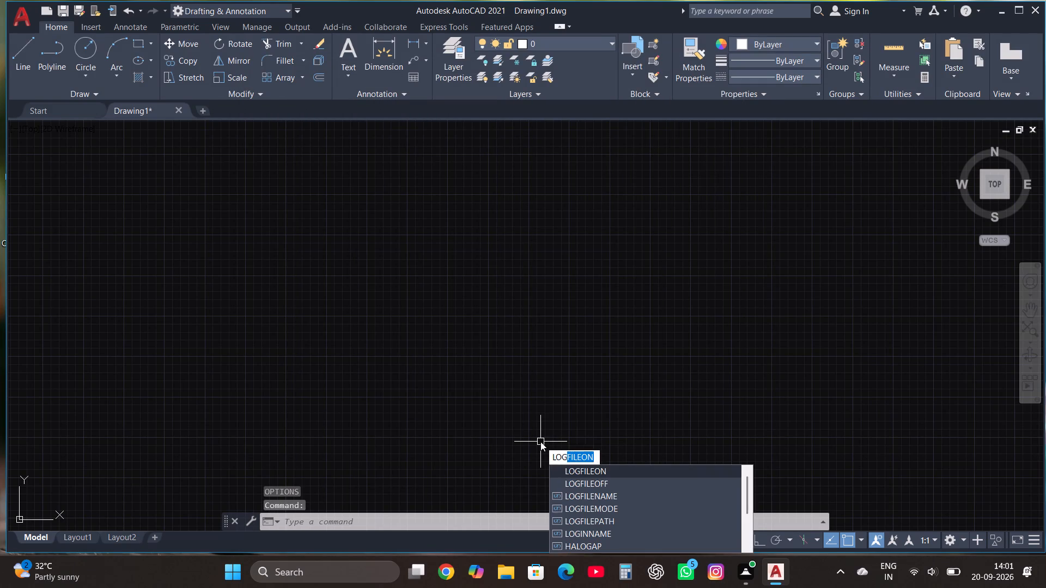
pyautogui.click(596, 478)
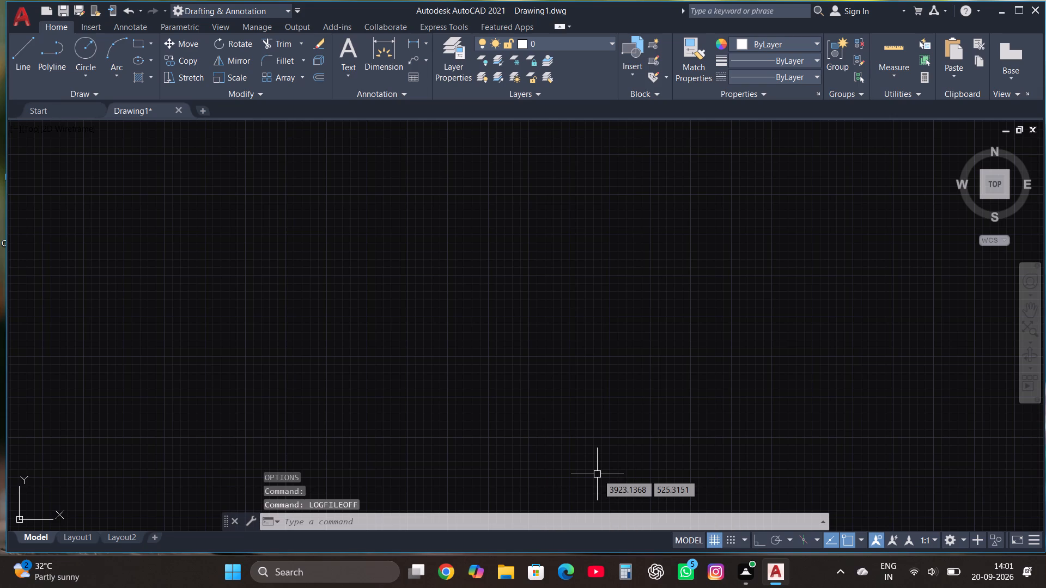
pyautogui.write('LOG')
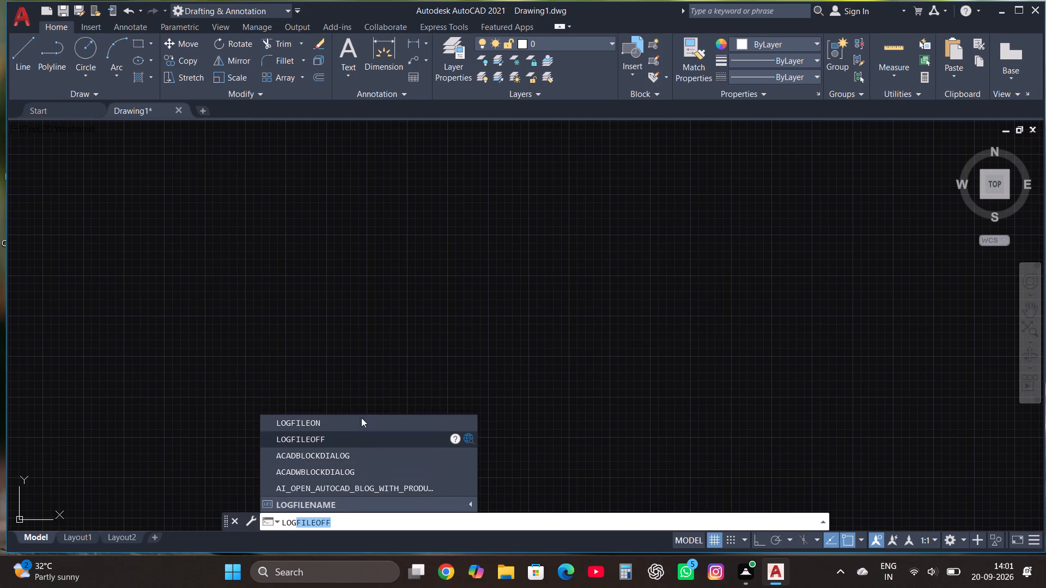
pyautogui.click(361, 415)
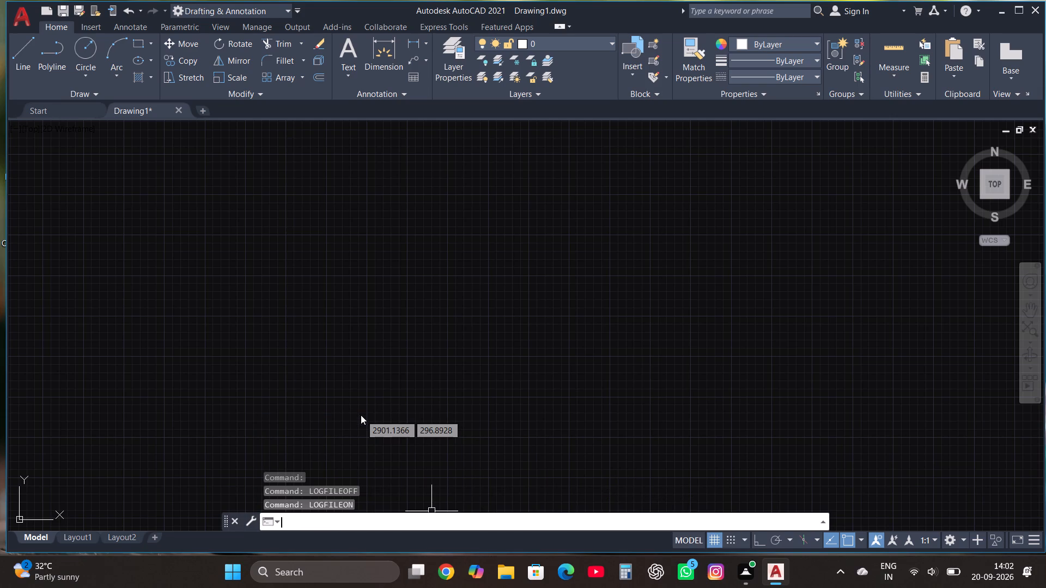
# Configure the drawing units to Architectural length with 0'-0" precision and Inches as the insertion scale.
pyautogui.write('UN')
pyautogui.press('Return')
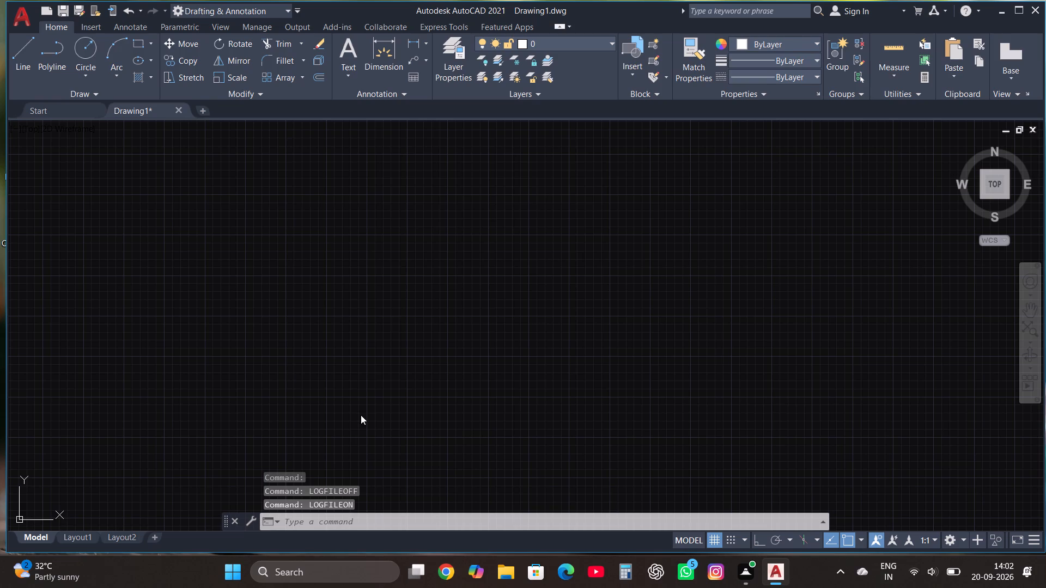
pyautogui.click(399, 177)
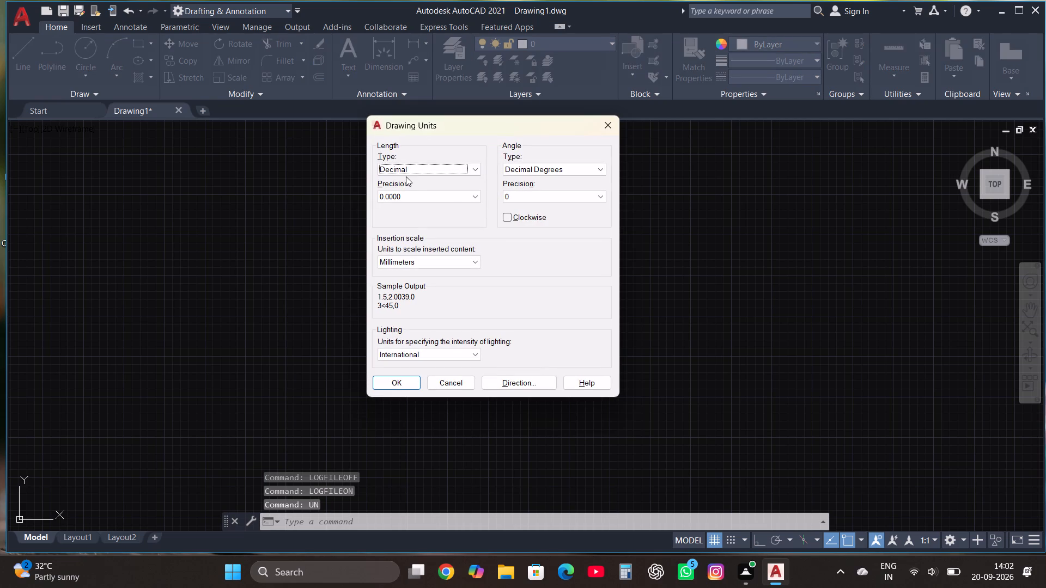
pyautogui.click(413, 166)
pyautogui.click(412, 178)
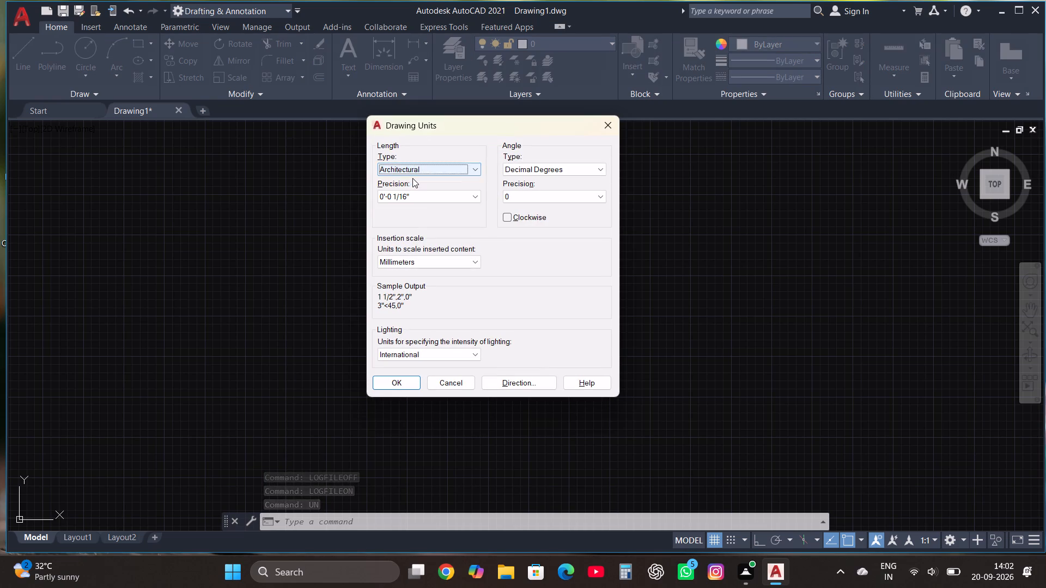
pyautogui.click(421, 195)
pyautogui.click(418, 208)
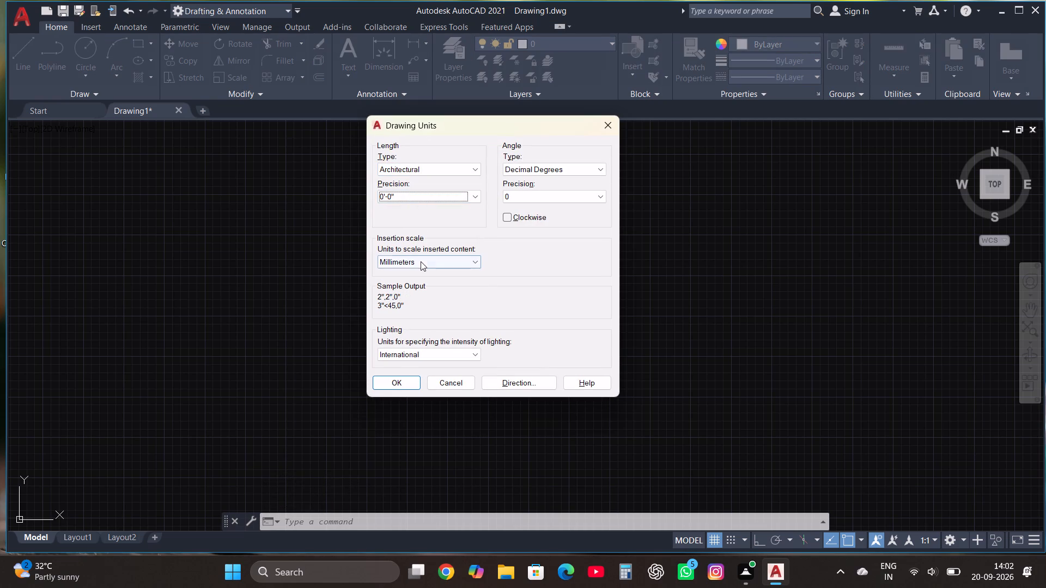
pyautogui.click(421, 261)
pyautogui.click(406, 282)
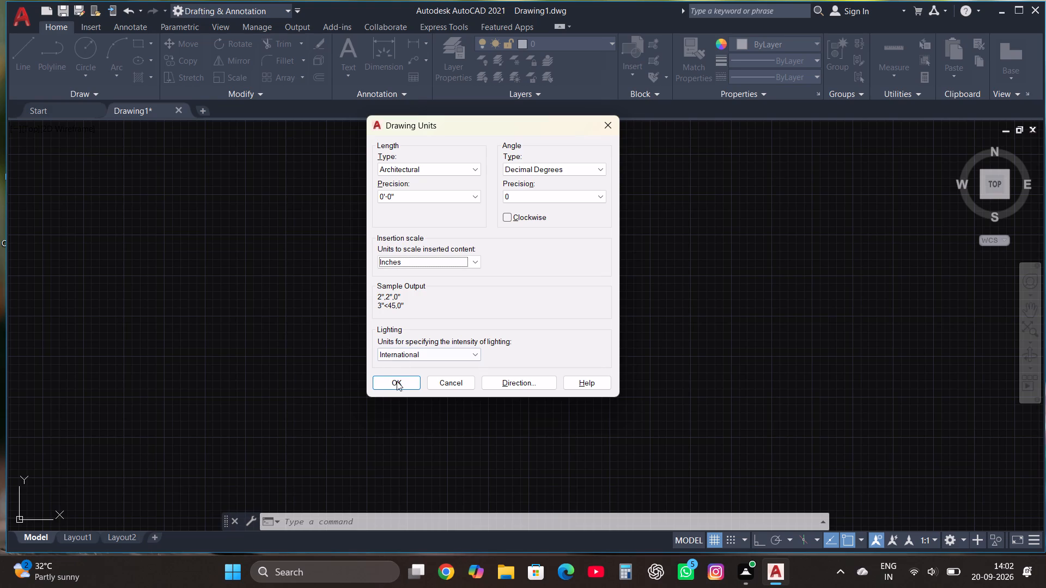
pyautogui.click(396, 384)
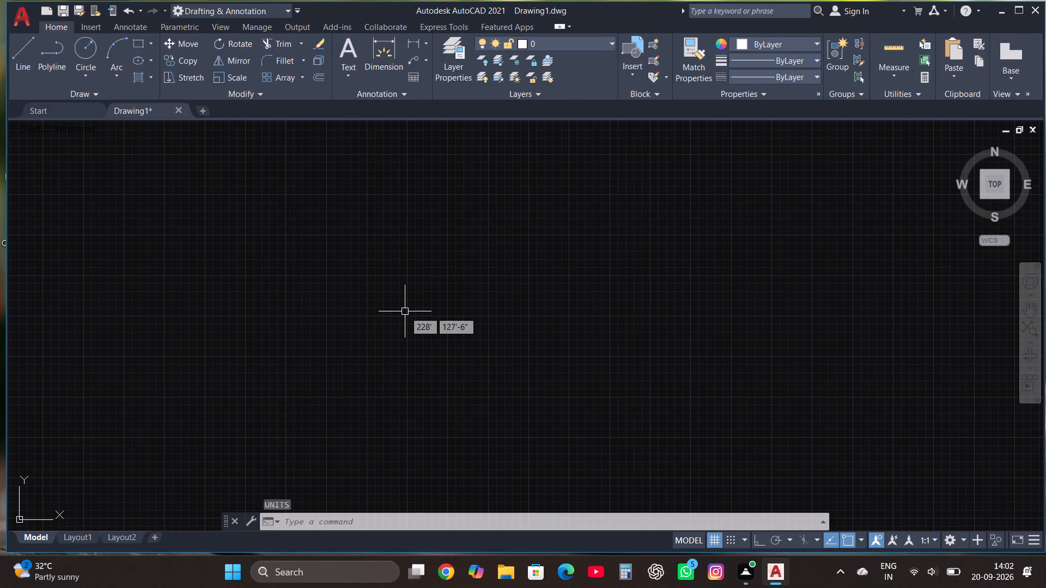
# Modify the ISO-25 dimension style's primary units to Architectural format with 0'-0" precision.
pyautogui.write('DIM')
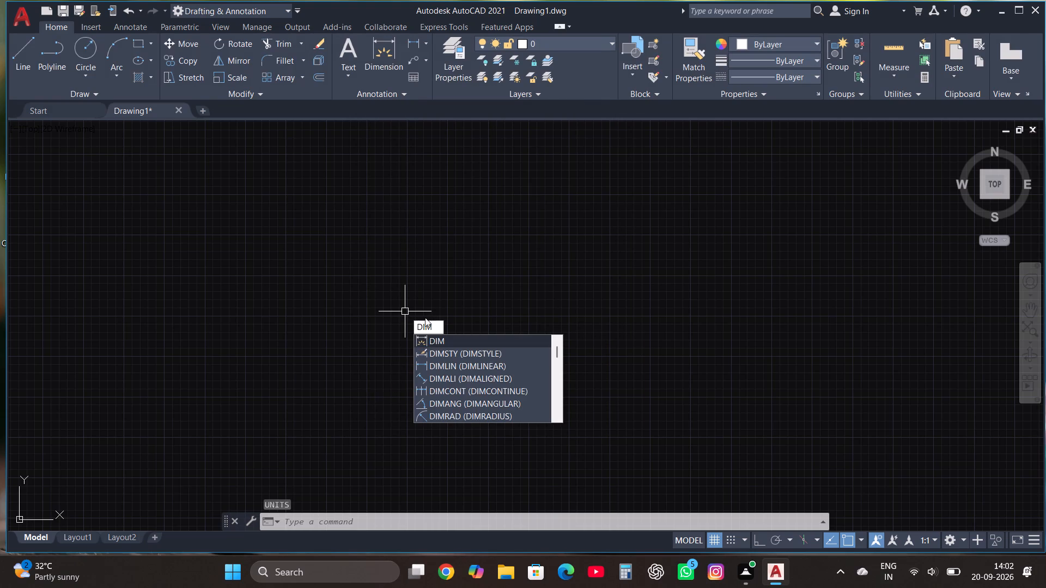
pyautogui.click(453, 354)
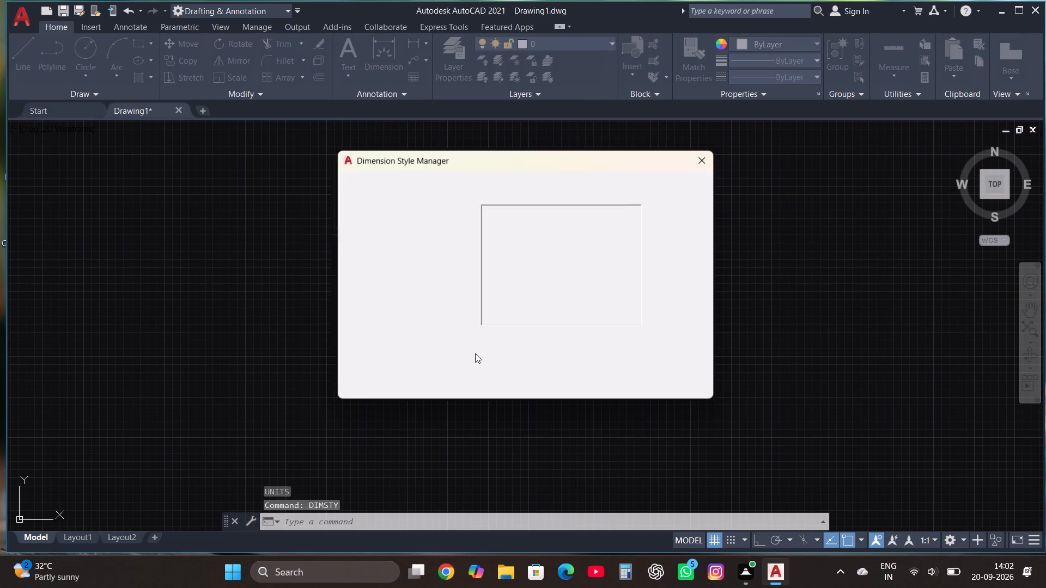
pyautogui.click(684, 255)
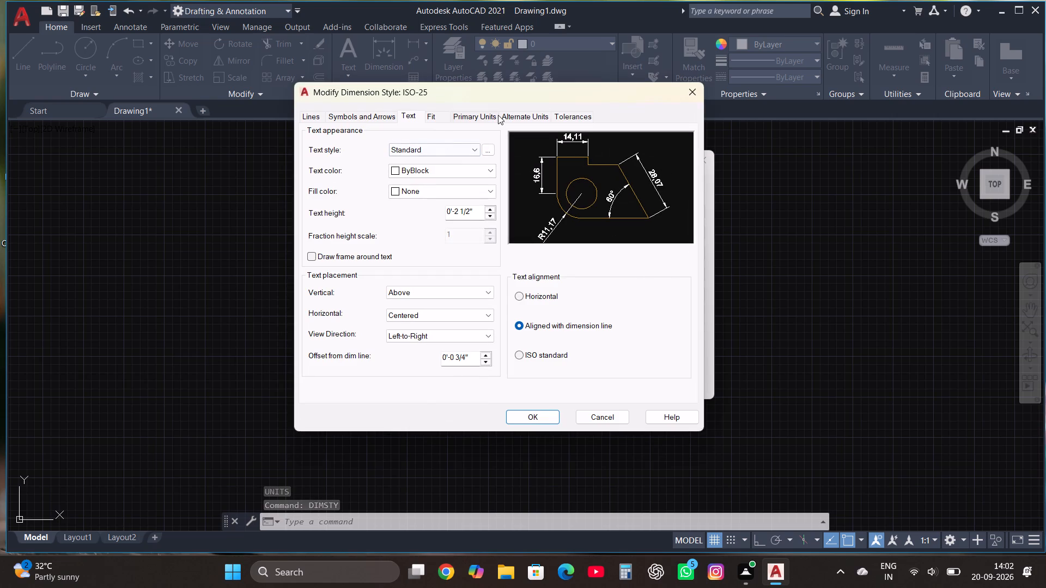
pyautogui.click(488, 117)
pyautogui.click(461, 148)
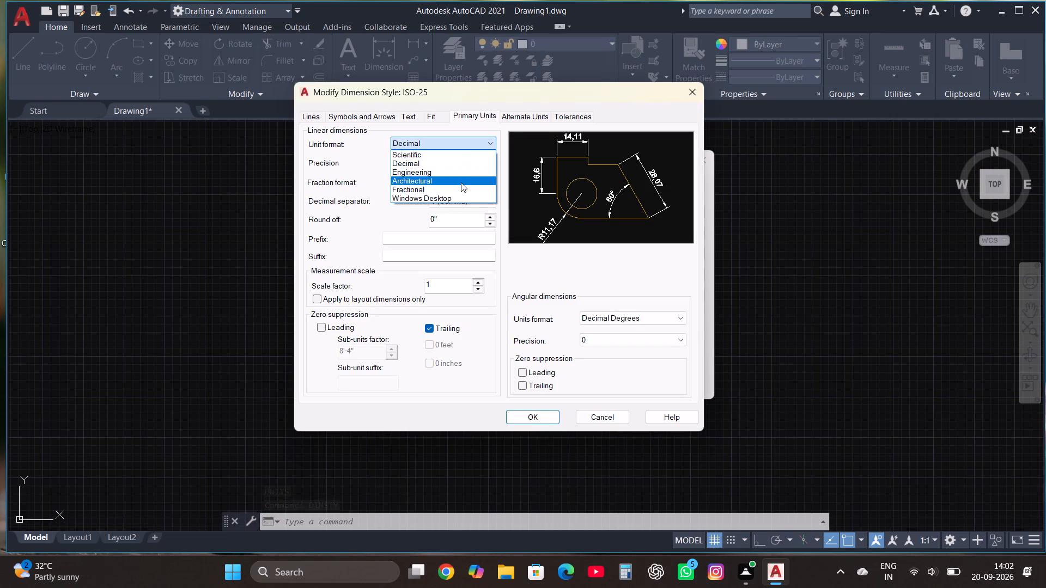
pyautogui.click(460, 183)
pyautogui.click(459, 164)
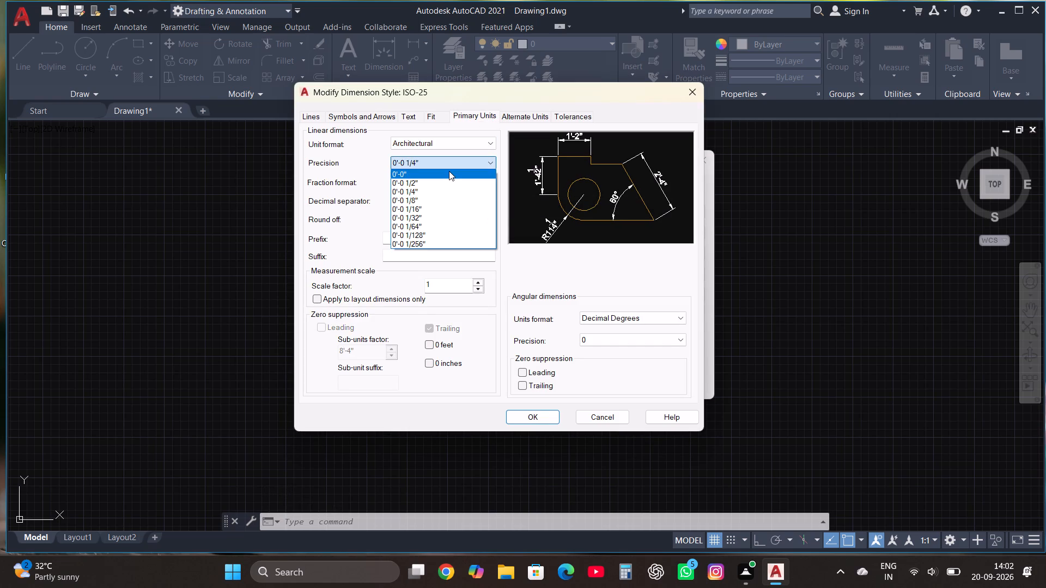
pyautogui.click(449, 171)
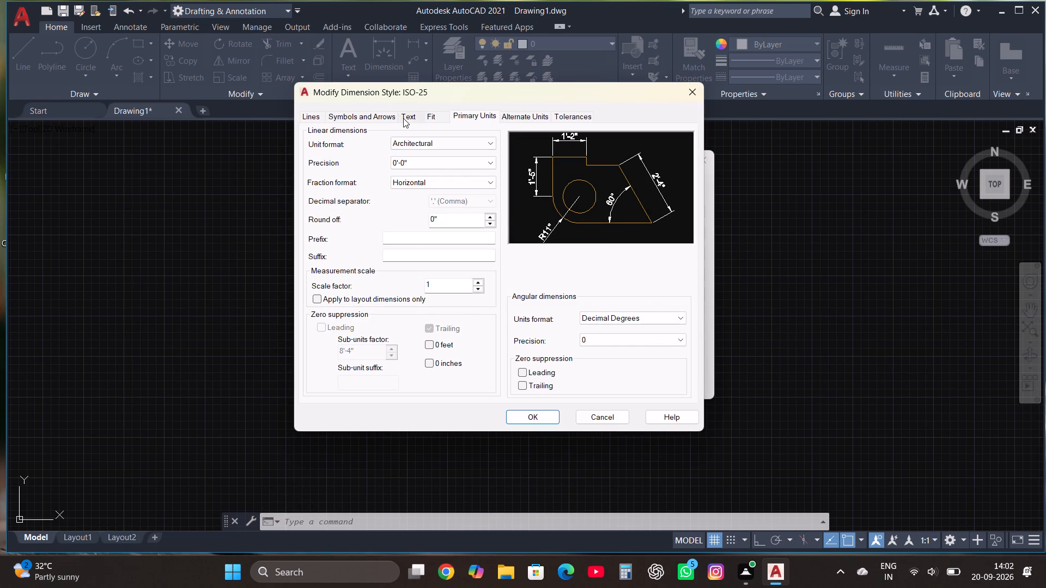
# Set the ISO-25 dimension text height to 1' and make the style current.
pyautogui.click(413, 116)
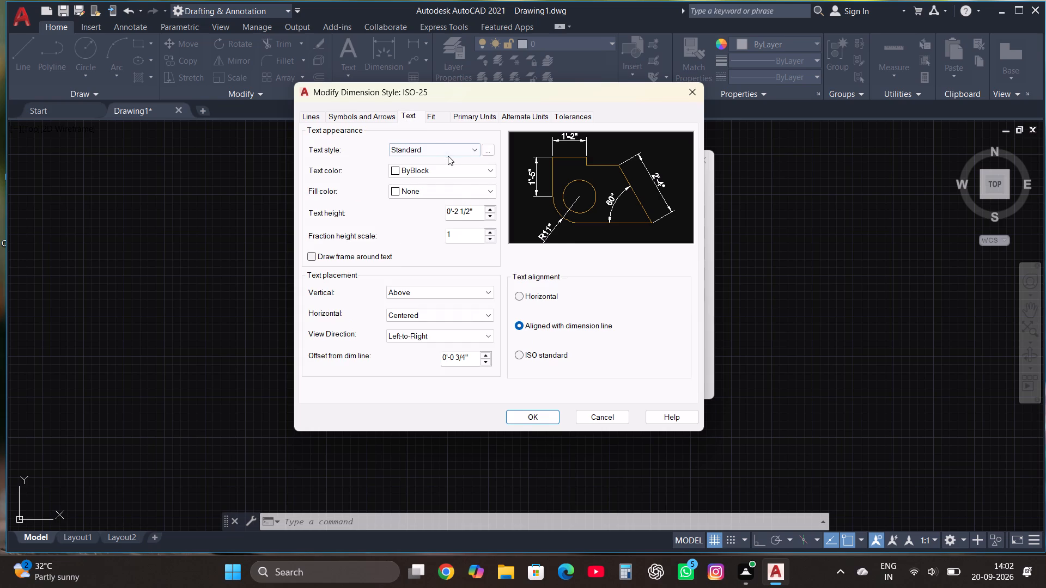
pyautogui.moveTo(474, 213); pyautogui.dragTo(418, 205)
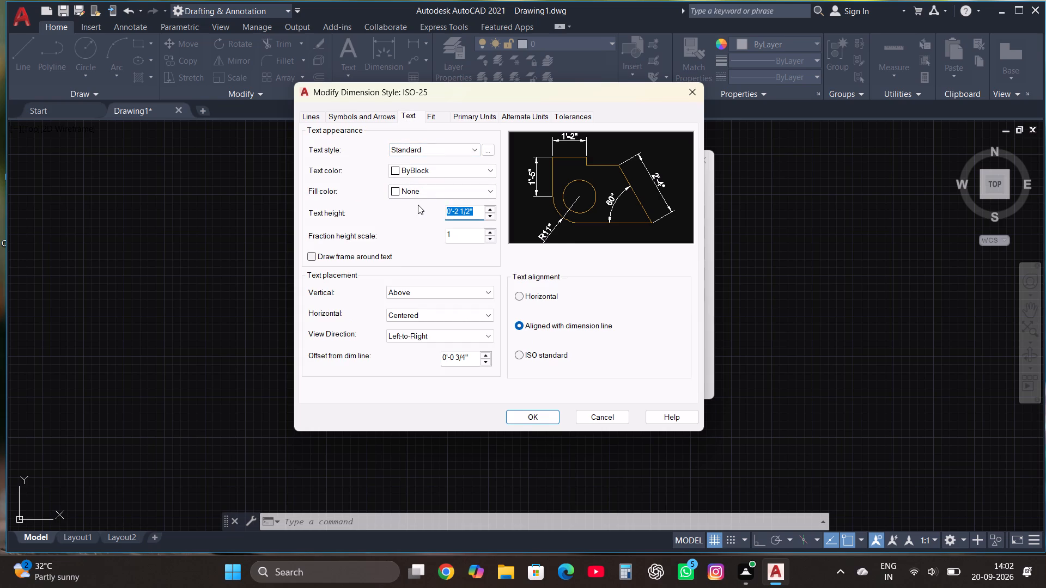
pyautogui.write("1'")
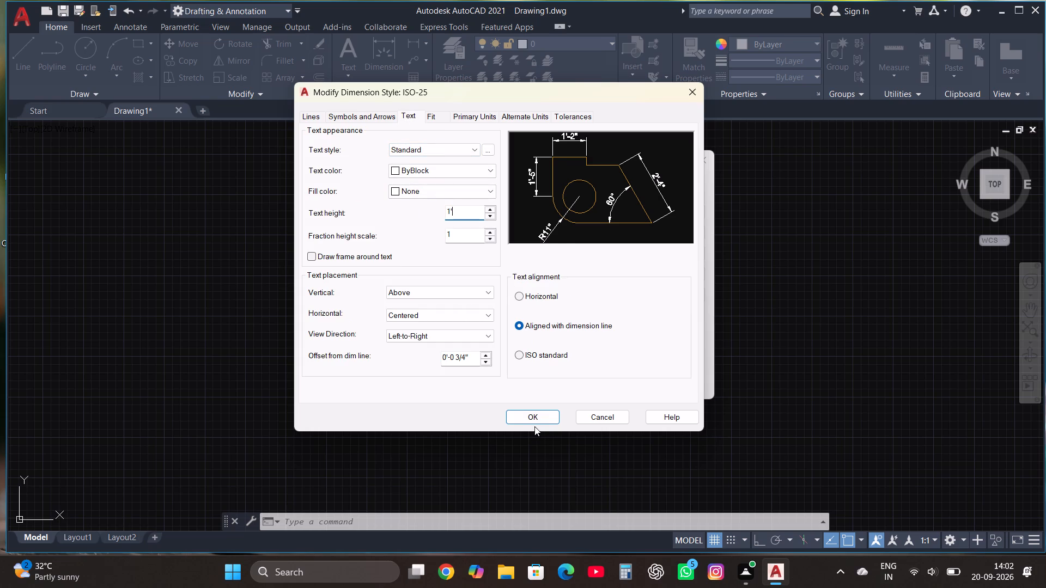
pyautogui.click(531, 421)
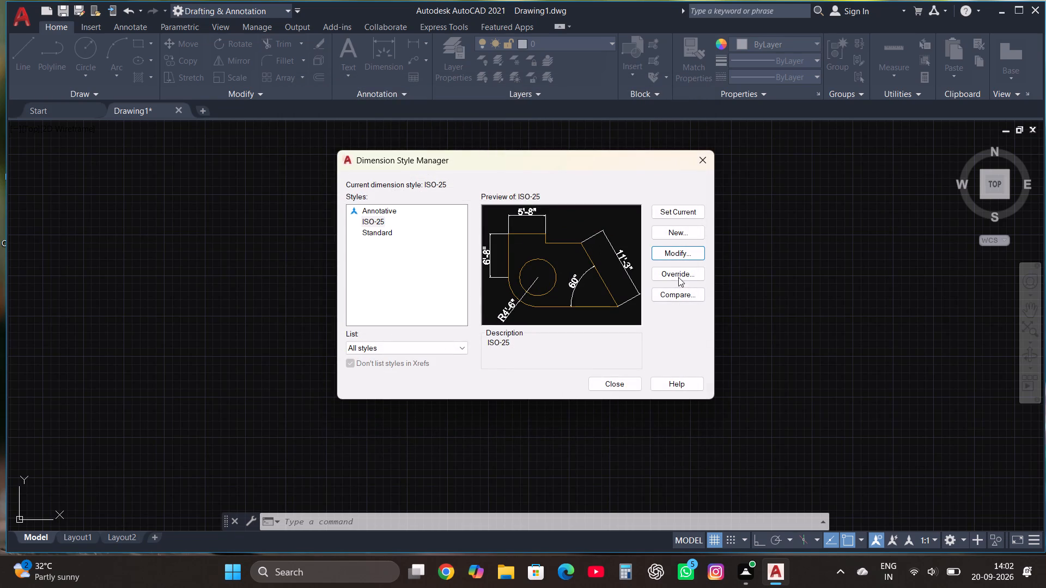
pyautogui.click(677, 207)
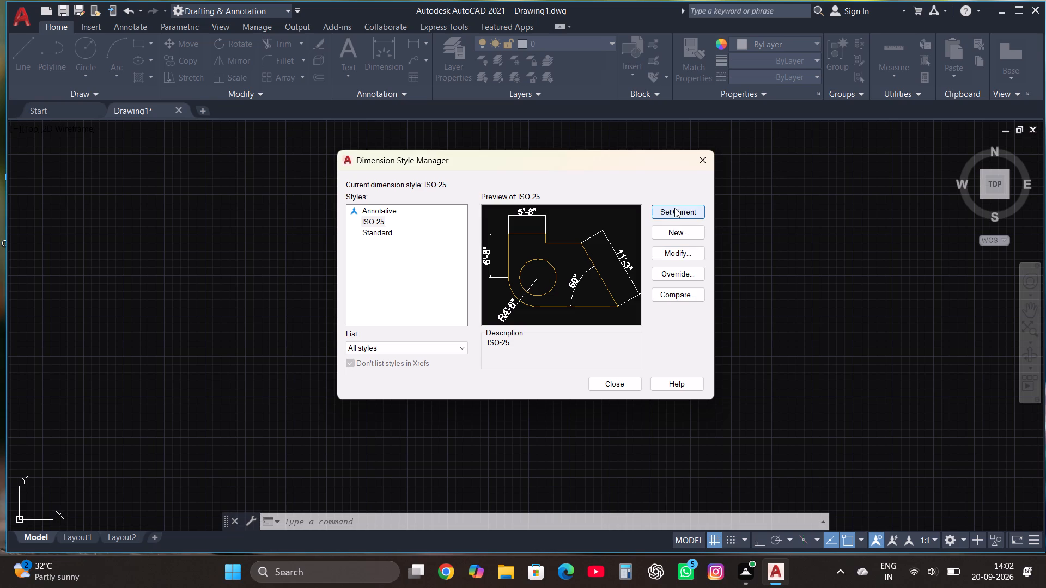
pyautogui.click(676, 215)
pyautogui.click(676, 215)
pyautogui.click(704, 165)
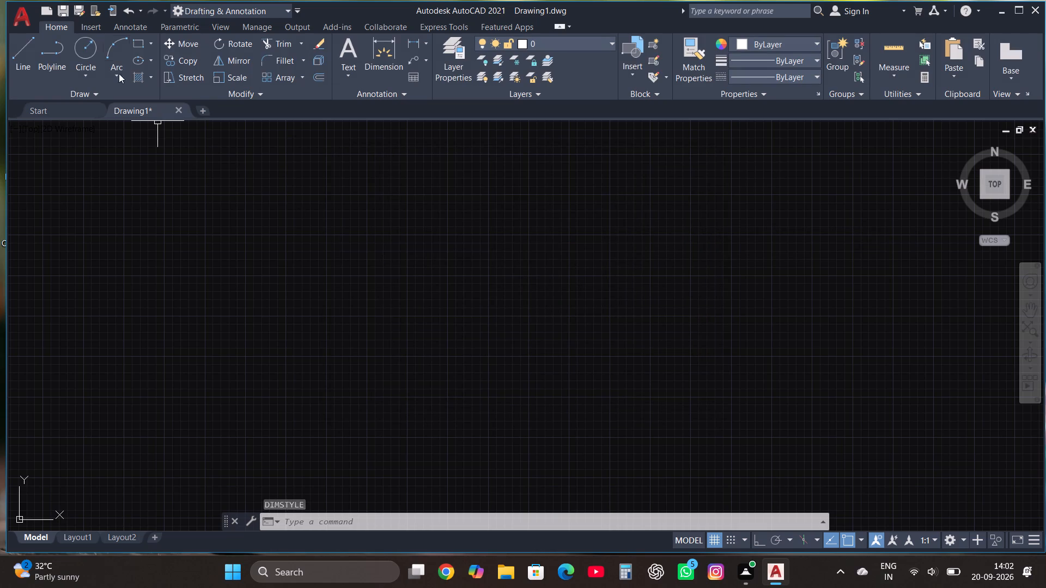
# Draw a rectangle 20' wide and 60' high in the empty drawing area.
pyautogui.click(138, 39)
pyautogui.click(309, 212)
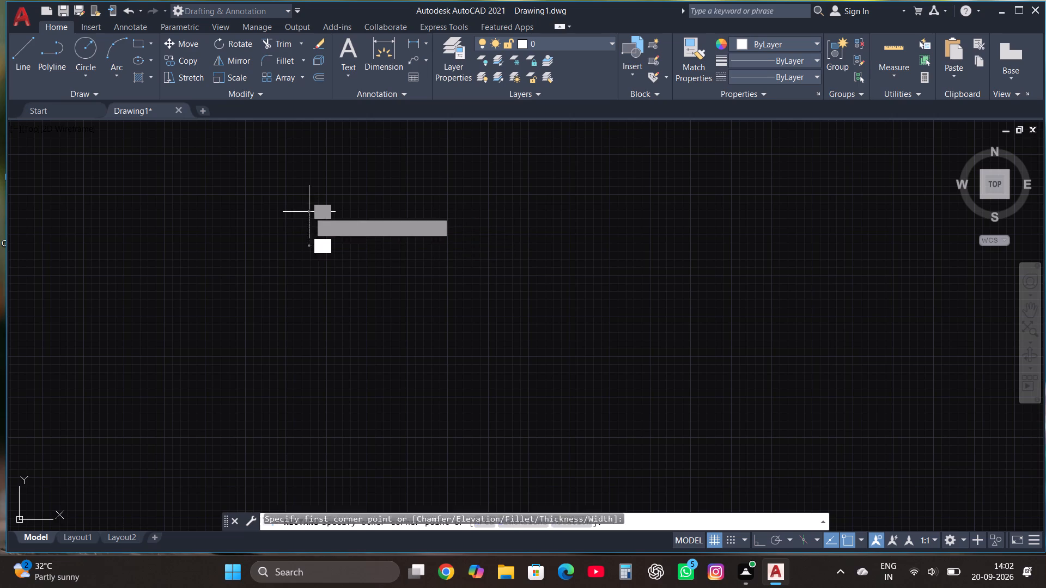
pyautogui.write("20'")
pyautogui.press(',')
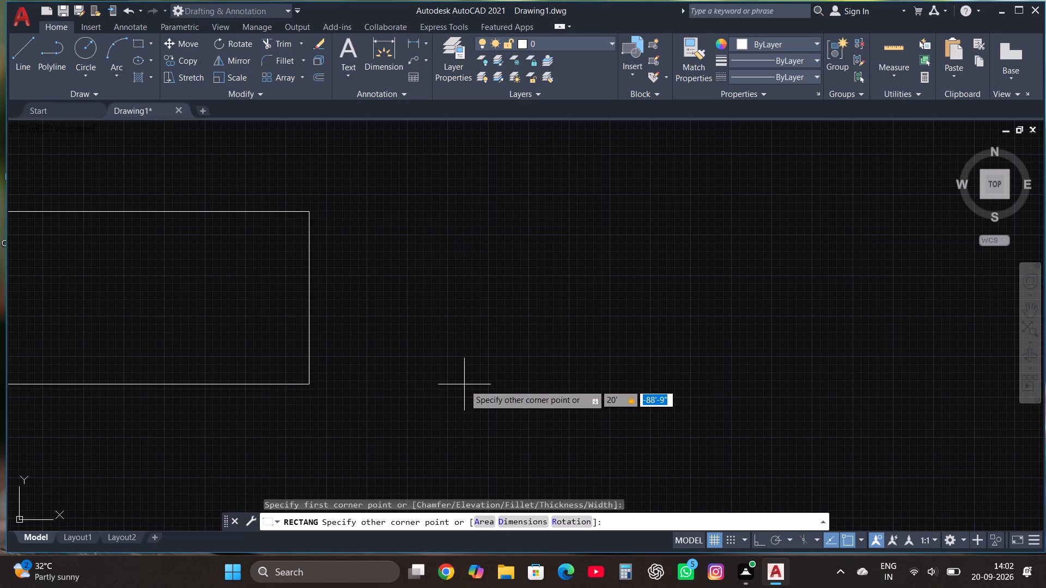
pyautogui.write('60')
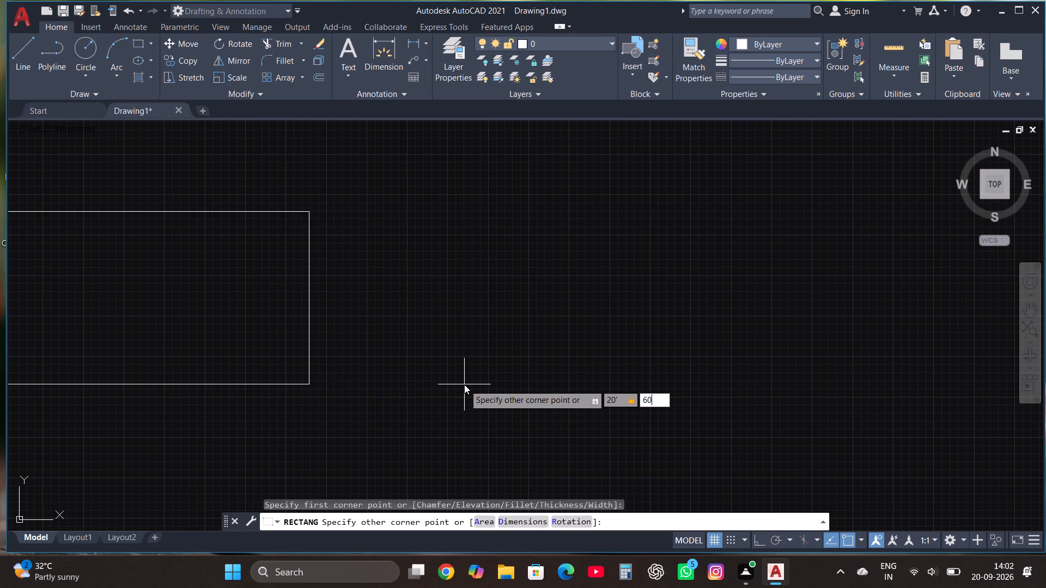
pyautogui.press("'")
pyautogui.press('Return')
pyautogui.scroll(-3, 467, 394)
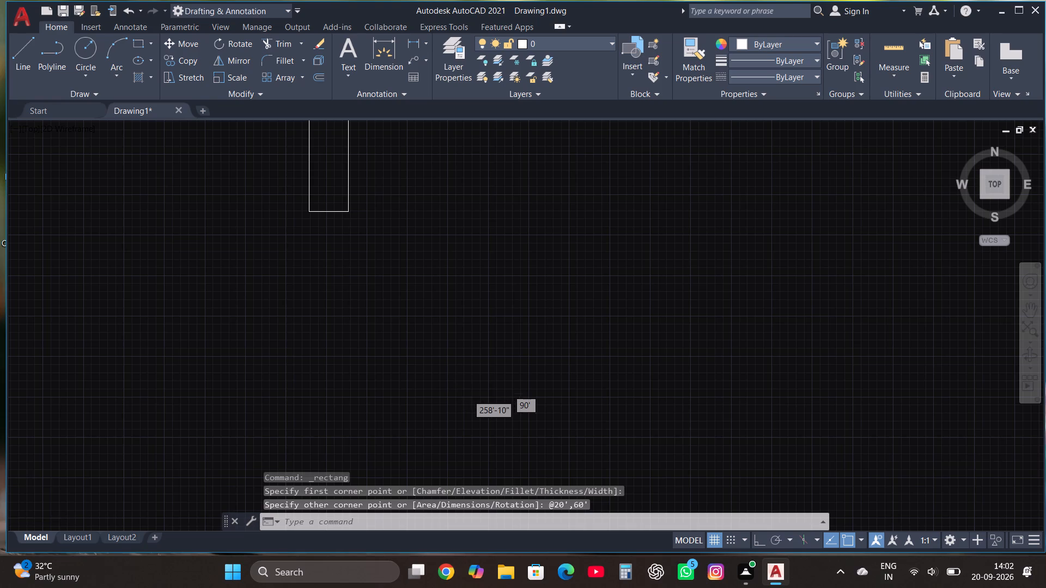
pyautogui.scroll(4, 434, 335)
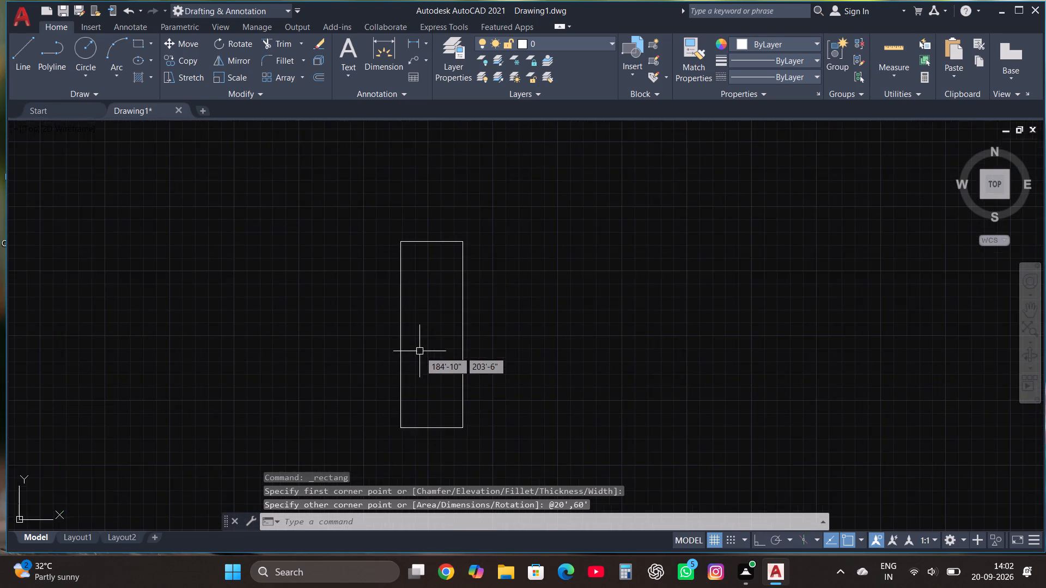
# Offset the 20' by 60' rectangle 9" inward to form the outer wall thickness.
pyautogui.scroll(1, 419, 351)
pyautogui.moveTo(410, 357); pyautogui.dragTo(380, 329)
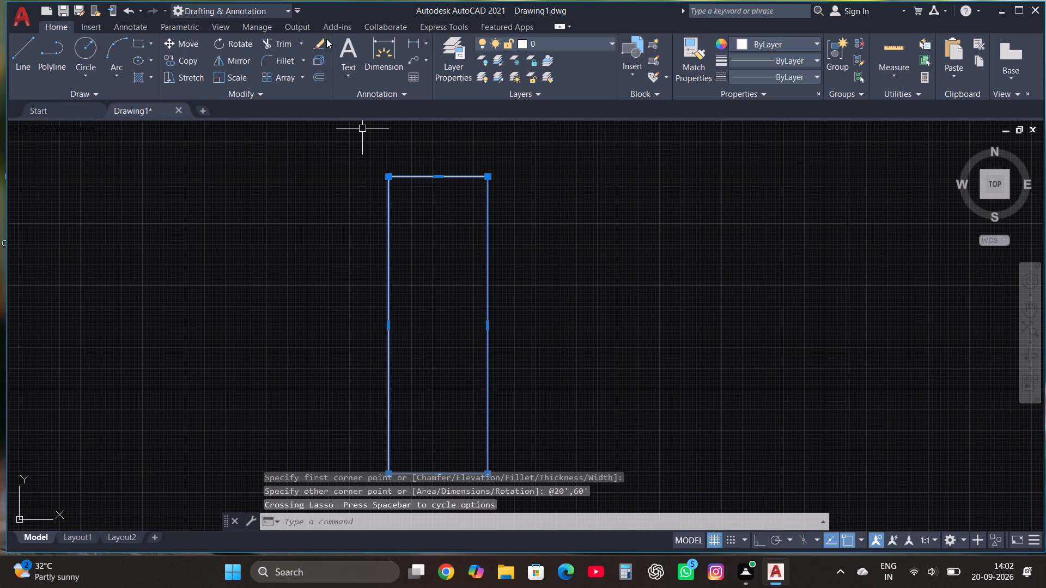
pyautogui.click(321, 75)
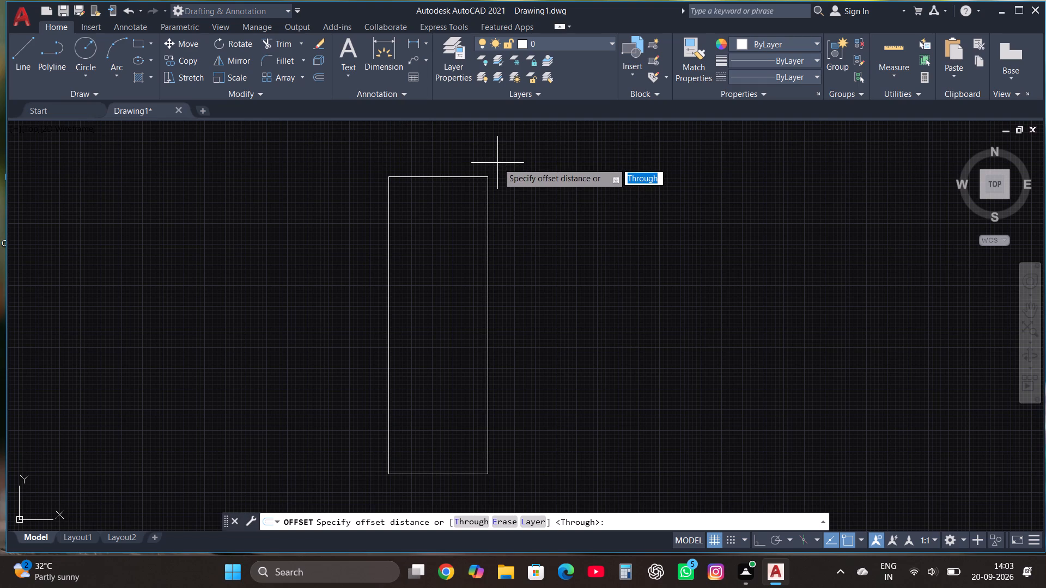
pyautogui.click(456, 176)
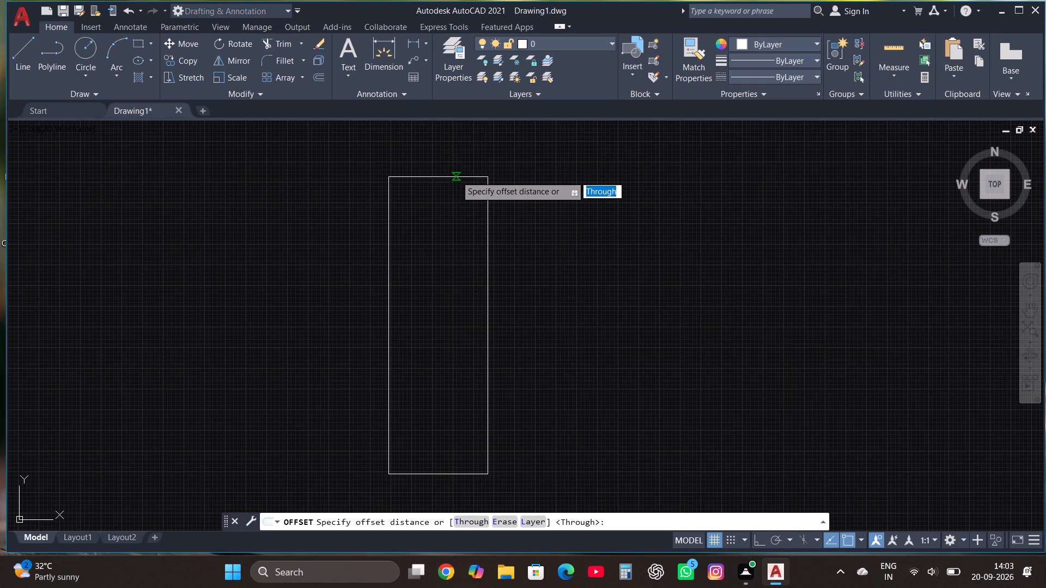
pyautogui.click(459, 185)
pyautogui.write('9"')
pyautogui.press('Return')
pyautogui.press('Escape')
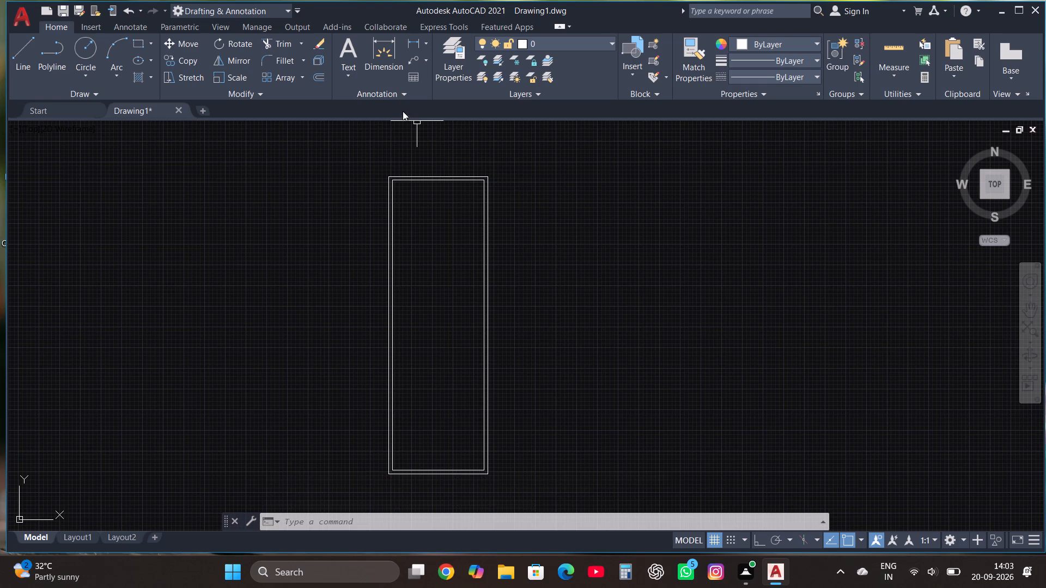
# With Ortho on, draw a line from the inner rectangle's top-left corner 2' down, continuing horizontally across past the inner right wall line.
pyautogui.scroll(3, 396, 165)
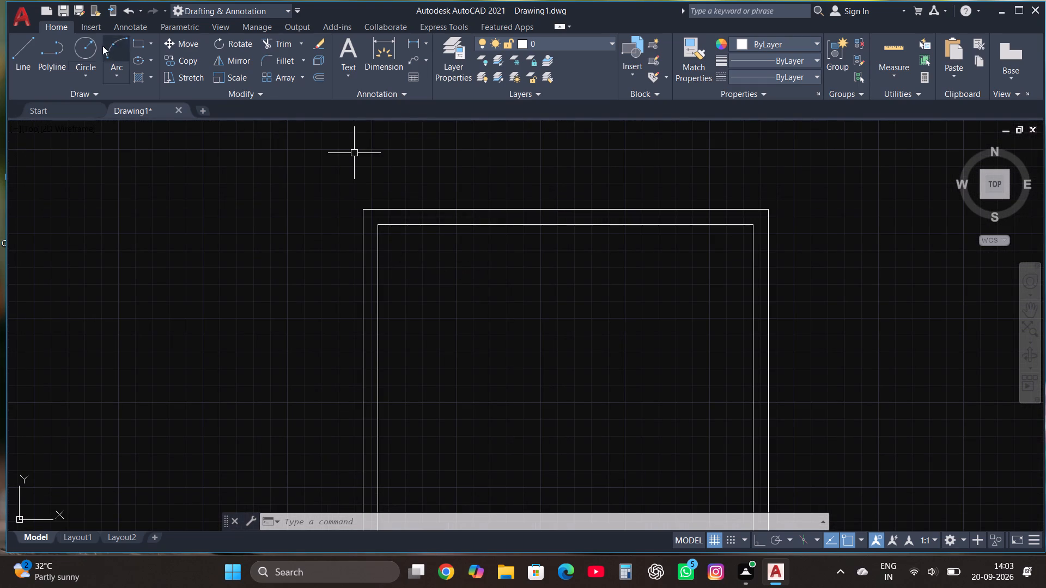
pyautogui.click(24, 57)
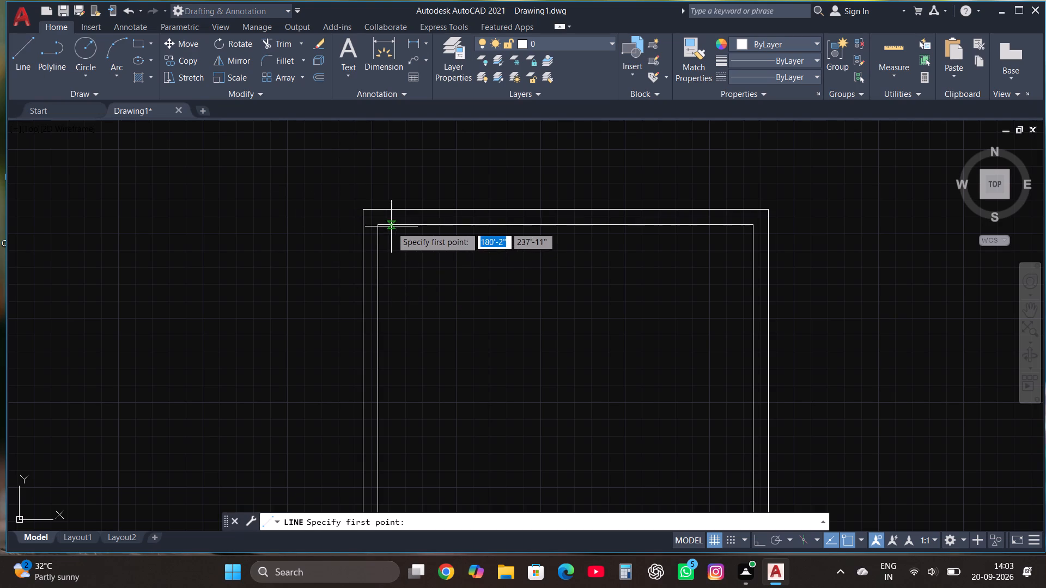
pyautogui.click(378, 223)
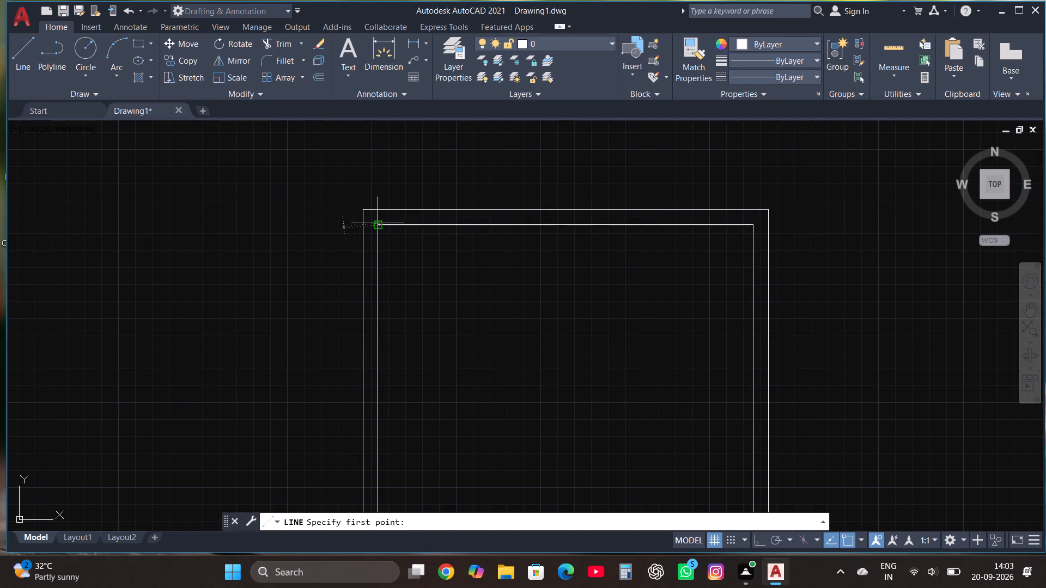
pyautogui.press('F8')
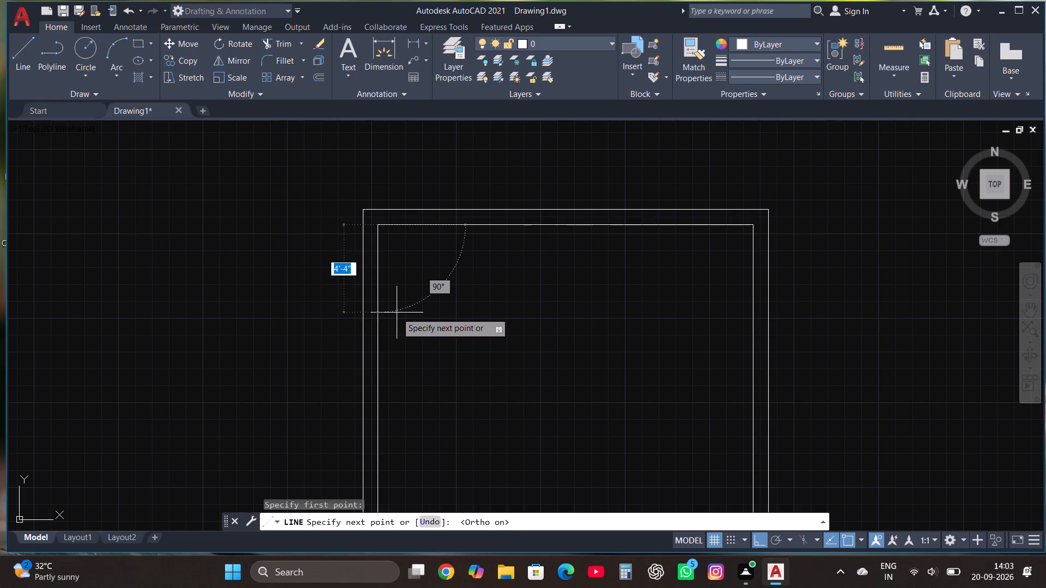
pyautogui.write("2'")
pyautogui.press('Return')
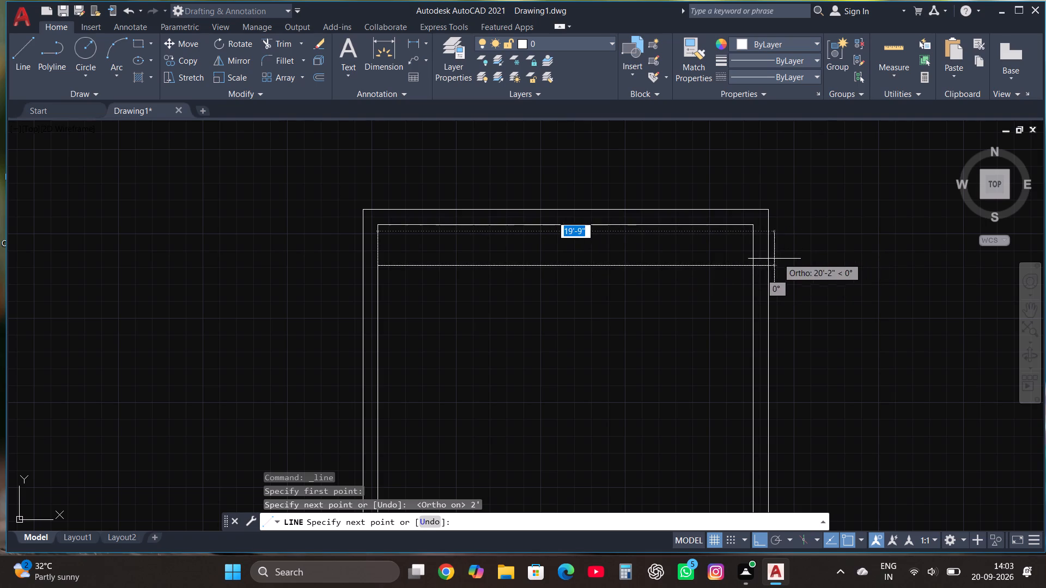
pyautogui.scroll(3, 771, 262)
pyautogui.click(745, 261)
pyautogui.press('Escape')
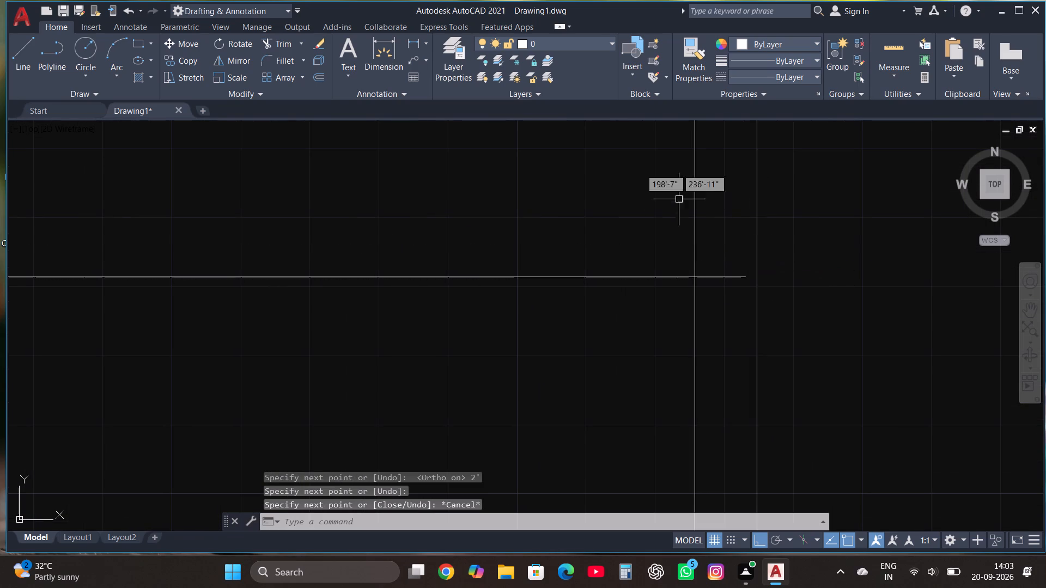
# Trim the end of the horizontal line that extends past the inner right wall line.
pyautogui.click(289, 45)
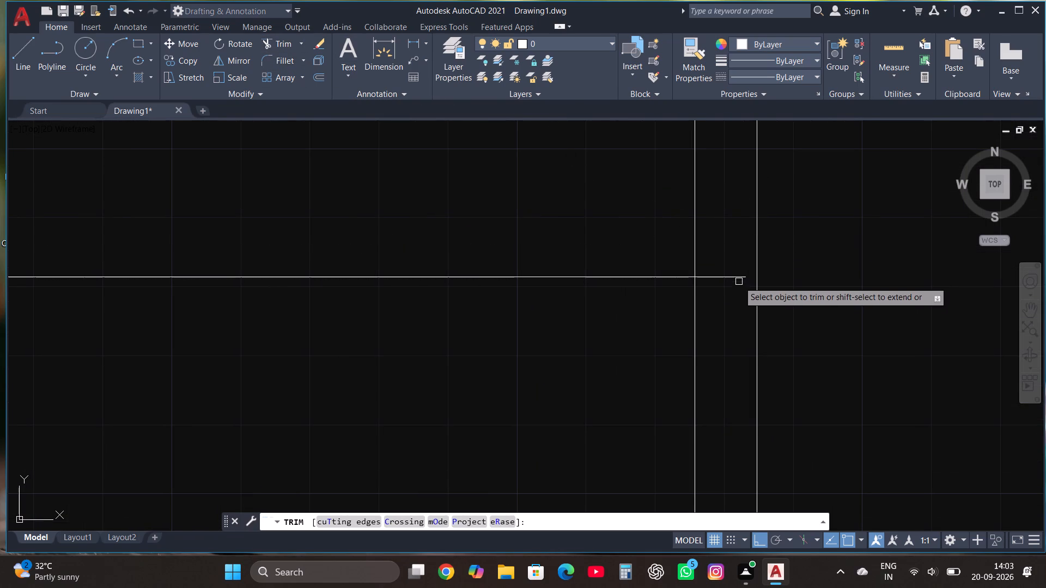
pyautogui.click(731, 277)
pyautogui.press('Escape')
# Offset the horizontal line 9" downward to form a wall near the top of the plan.
pyautogui.scroll(-4, 731, 277)
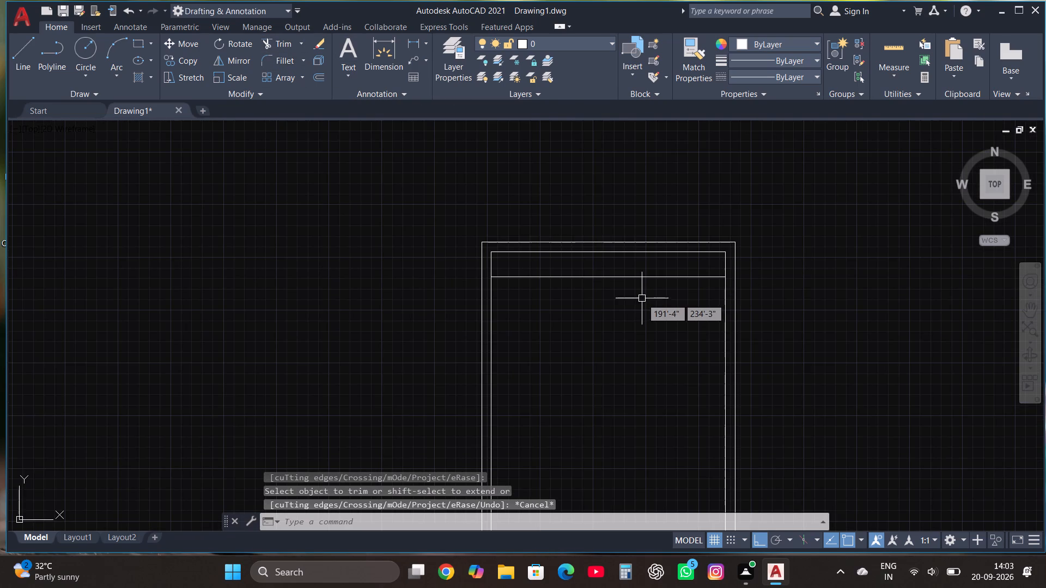
pyautogui.scroll(2, 641, 293)
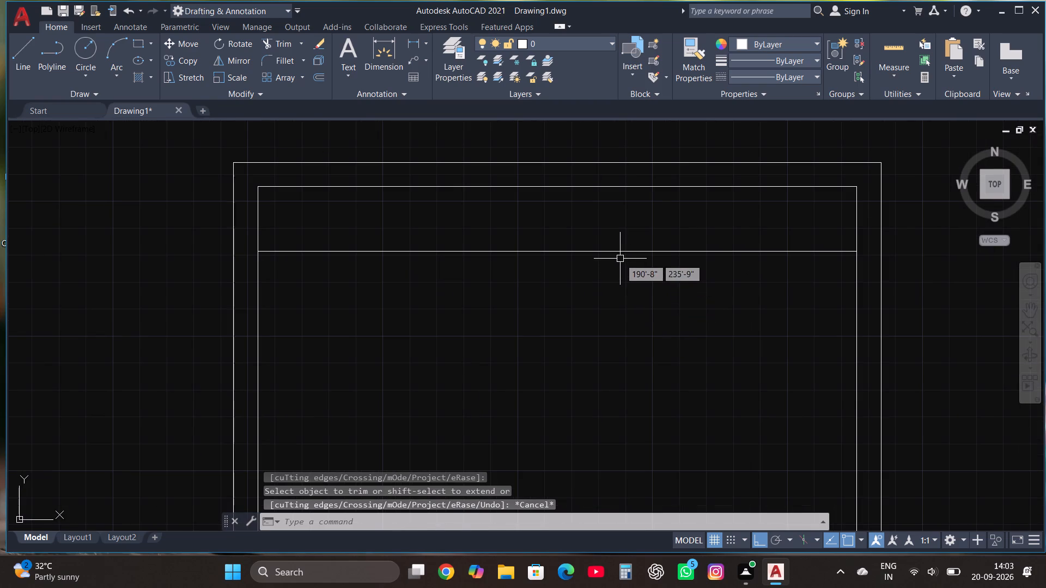
pyautogui.click(619, 254)
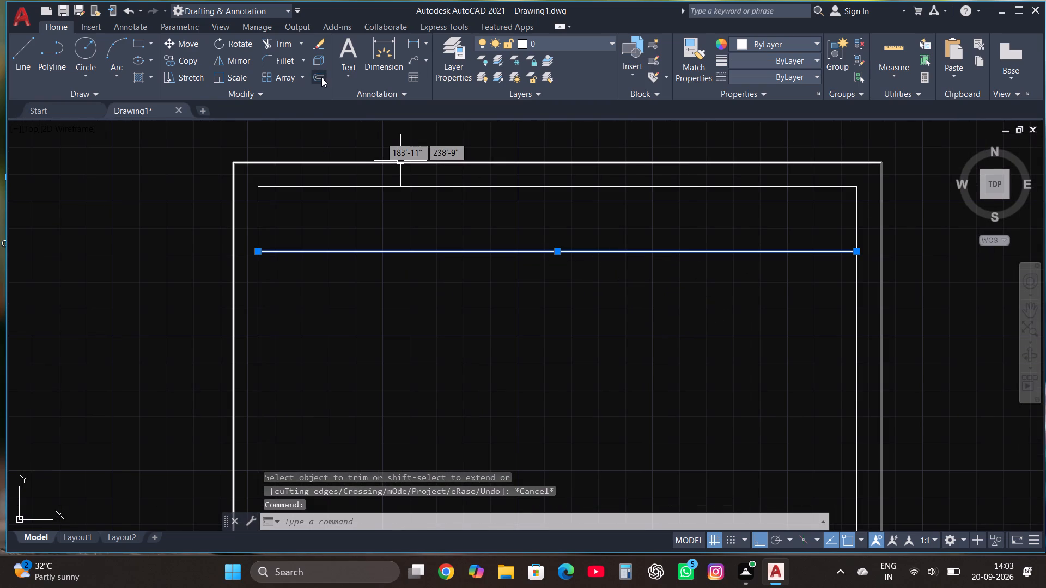
pyautogui.click(318, 76)
pyautogui.click(470, 252)
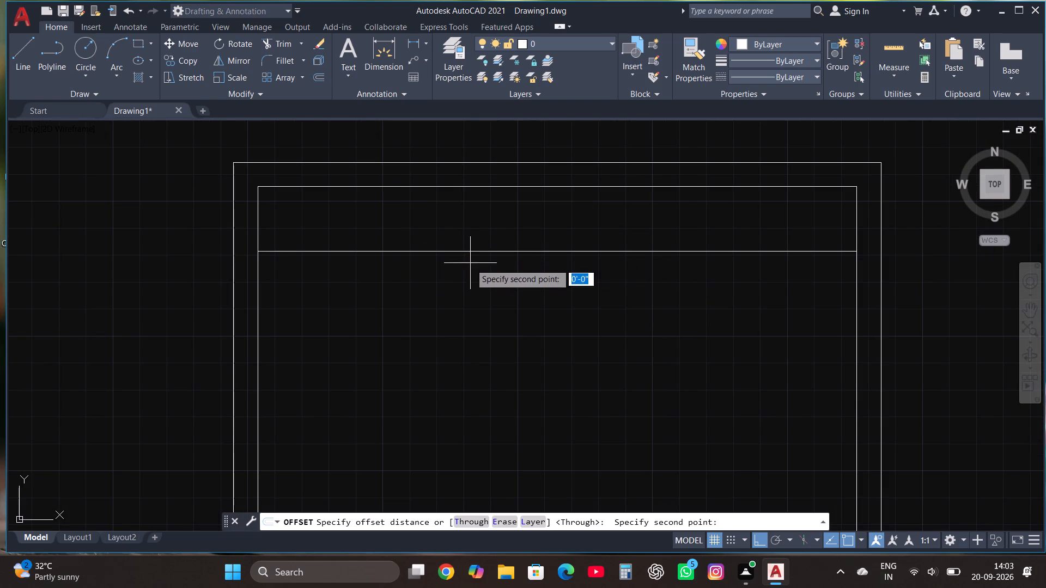
pyautogui.click(470, 264)
pyautogui.write('9"')
pyautogui.press('Return')
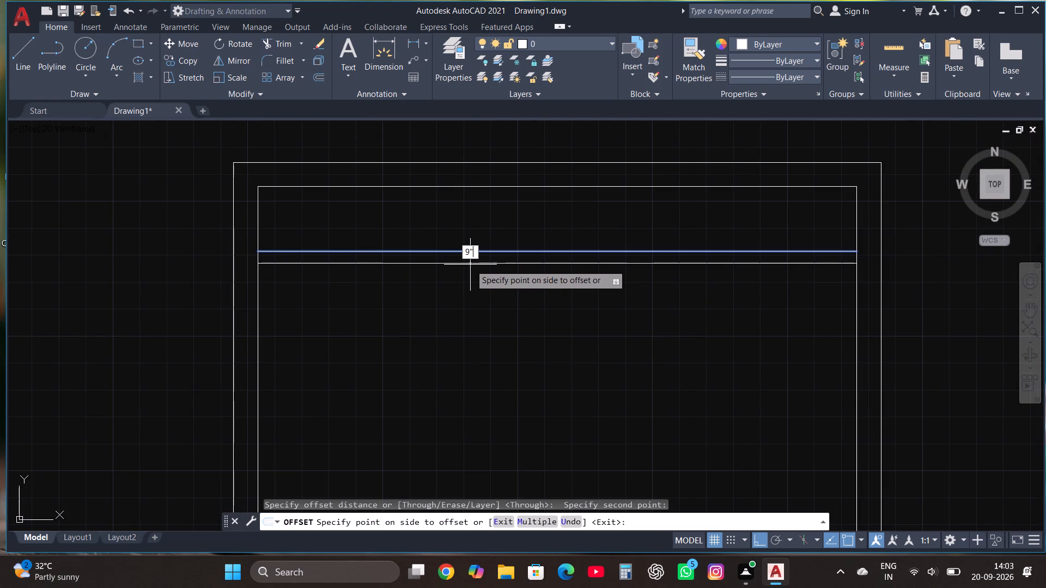
pyautogui.press('Escape')
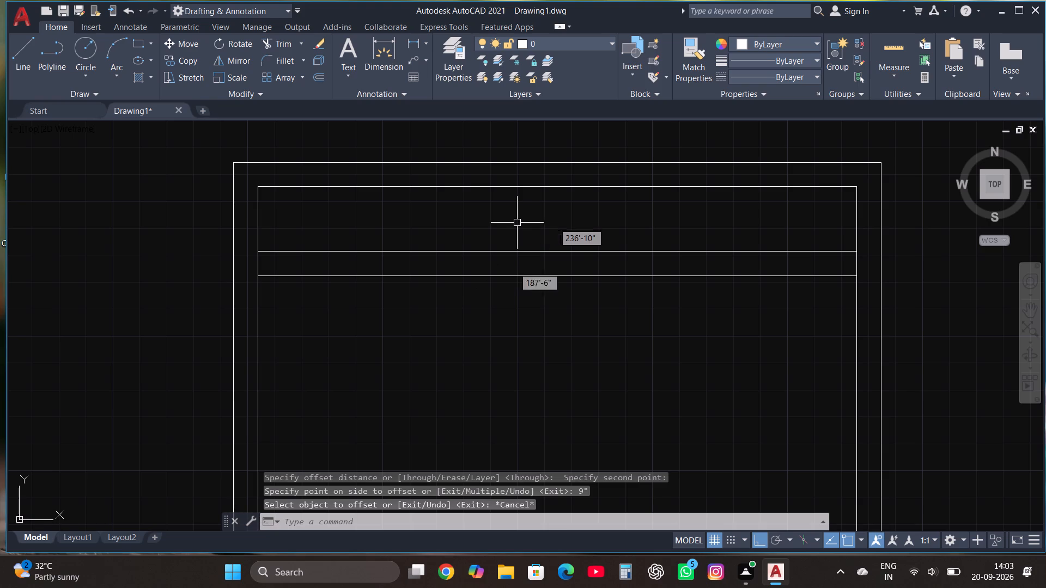
# Offset the lower line of the top cross wall 20'6" downward, and offset the new line 4.5" to form a partition.
pyautogui.click(513, 273)
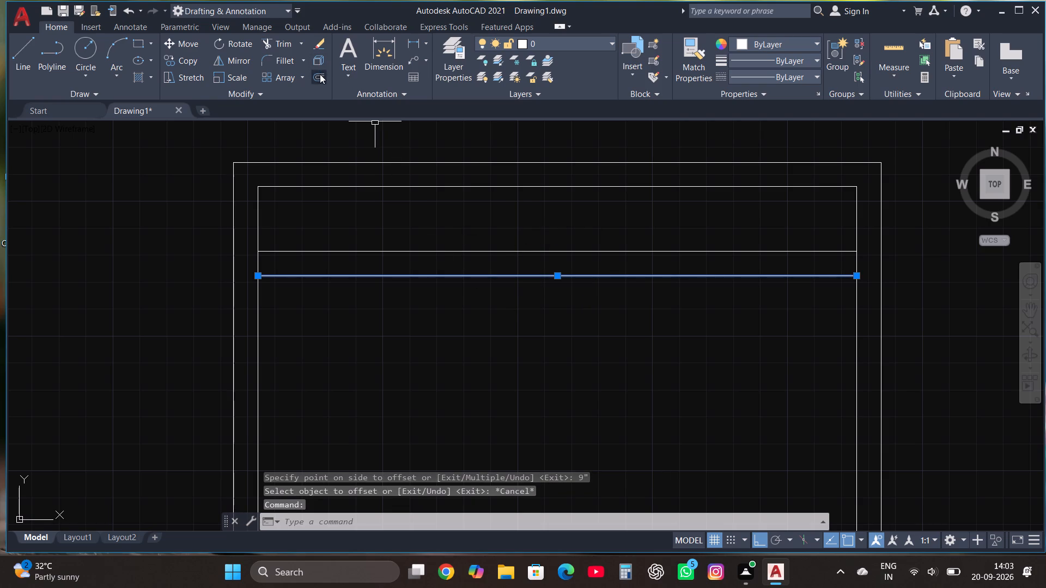
pyautogui.click(320, 74)
pyautogui.click(519, 275)
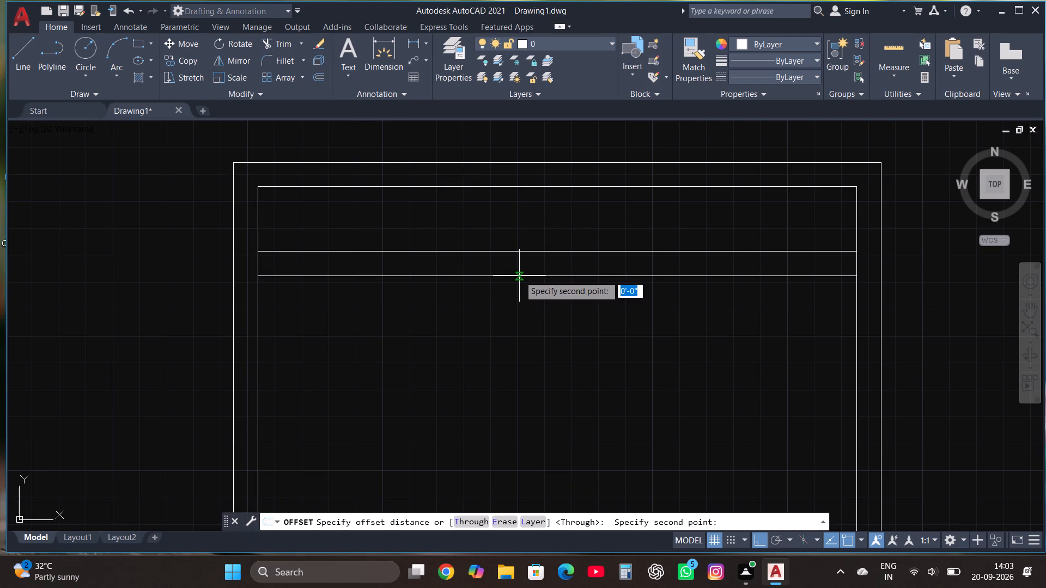
pyautogui.click(519, 326)
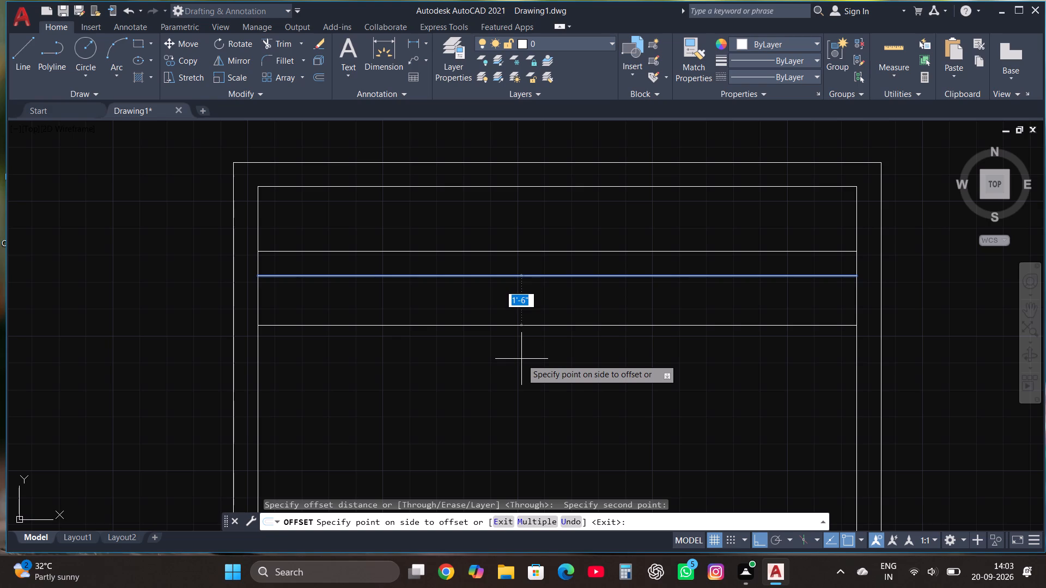
pyautogui.write("20'")
pyautogui.write('6"')
pyautogui.press('Return')
pyautogui.scroll(-2, 563, 266)
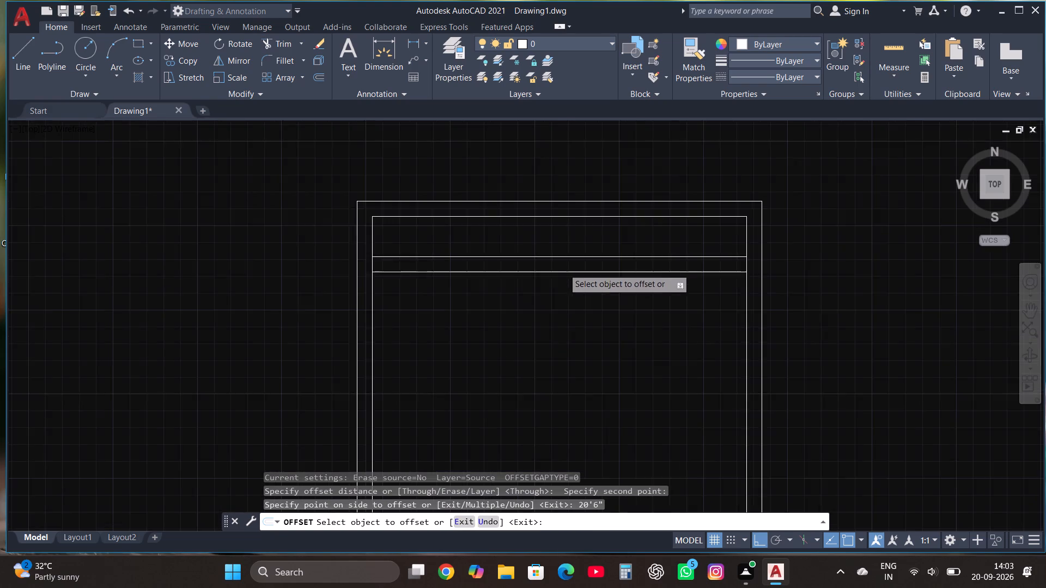
pyautogui.scroll(-3, 591, 249)
pyautogui.scroll(3, 592, 381)
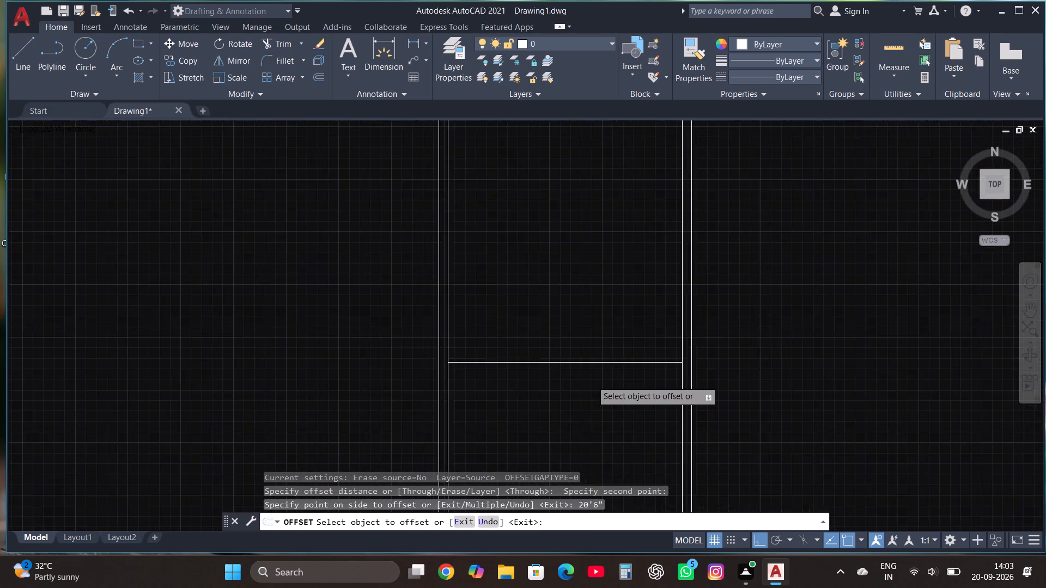
pyautogui.click(593, 354)
pyautogui.write('4.5"')
pyautogui.press('Return')
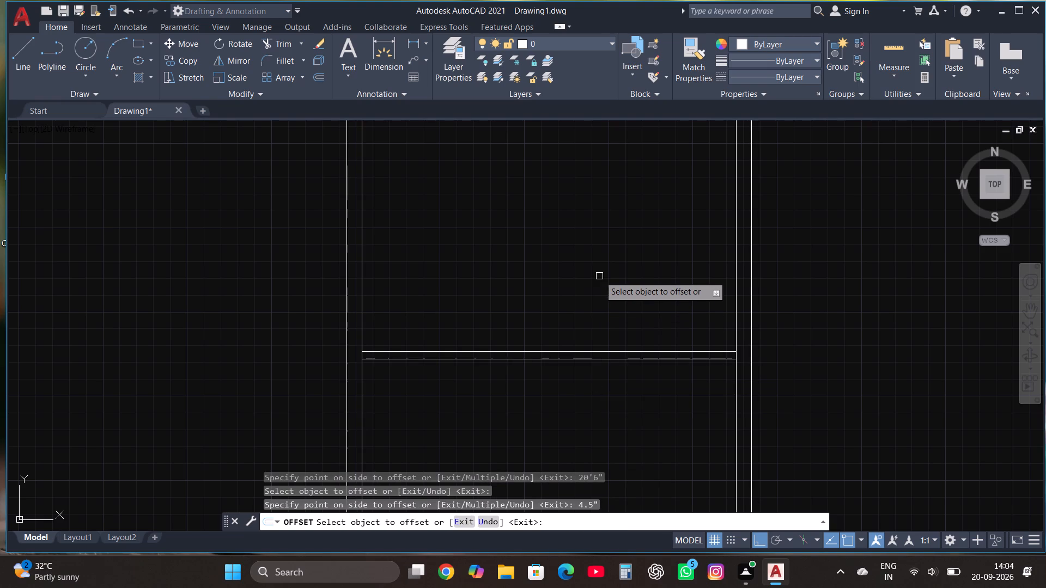
# Offset the partition's lower line 15'9" downward, and offset the new line 4.5" to form a second partition.
pyautogui.scroll(-1, 603, 287)
pyautogui.scroll(2, 599, 348)
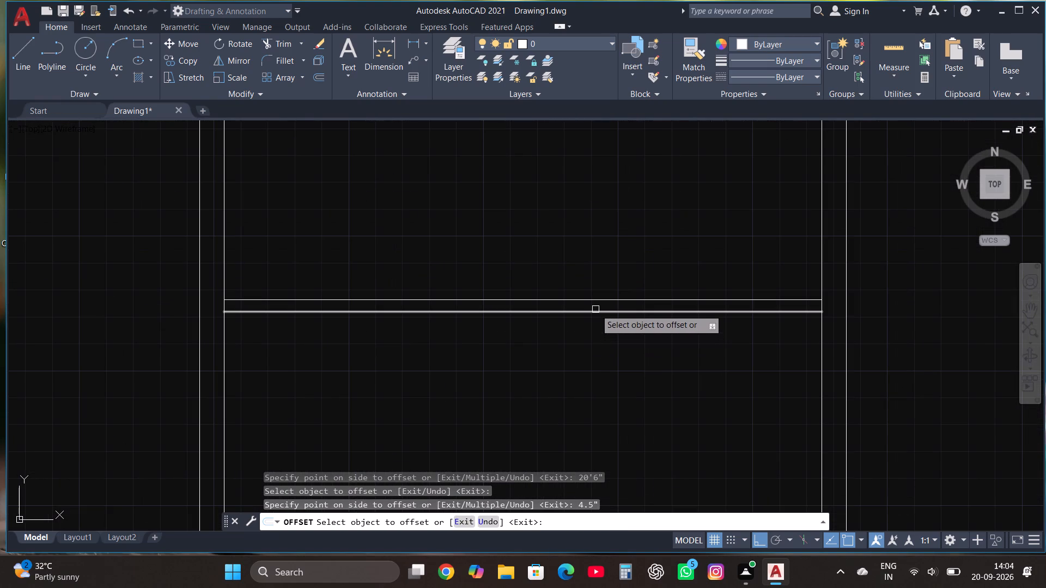
pyautogui.click(595, 310)
pyautogui.write('15\'9"')
pyautogui.press('Return')
pyautogui.scroll(-3, 625, 297)
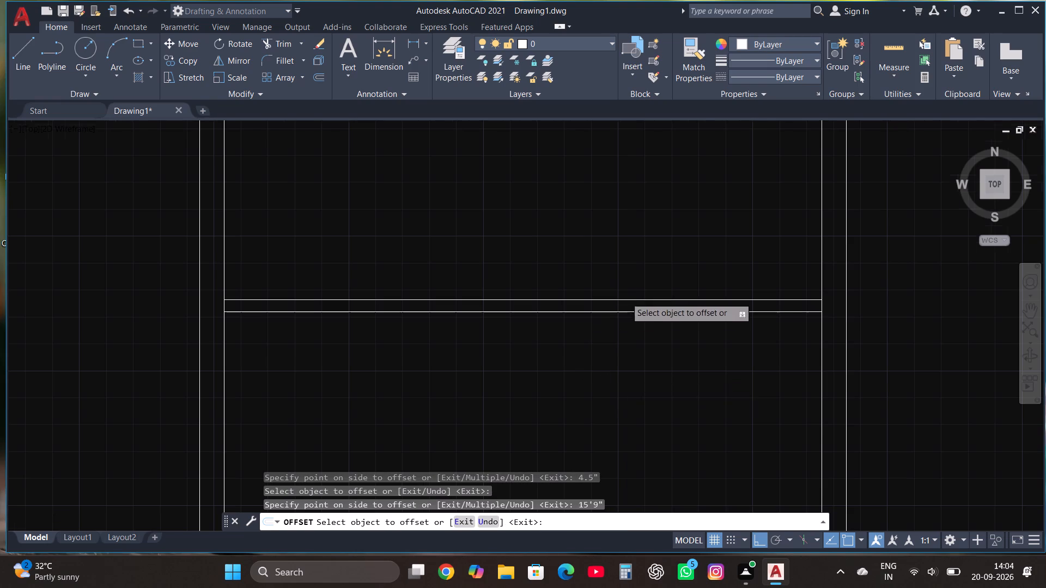
pyautogui.scroll(-1, 611, 345)
pyautogui.scroll(3, 616, 389)
pyautogui.click(618, 415)
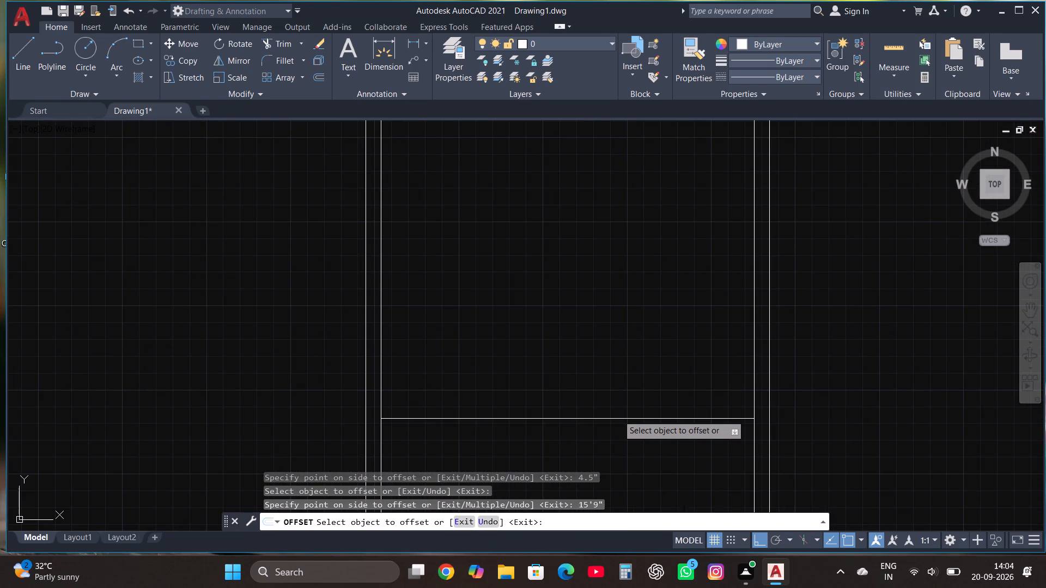
pyautogui.click(619, 420)
pyautogui.write('4.5"')
pyautogui.press('Return')
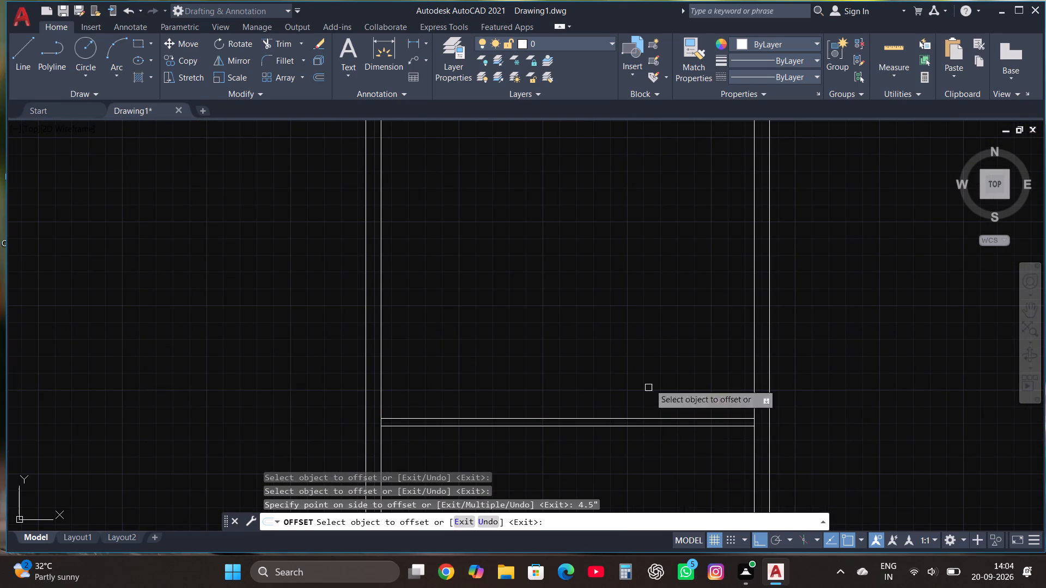
# Offset the upper partition's lower line 4' downward, and offset the new line 4.5" to form another partition.
pyautogui.scroll(-1, 676, 440)
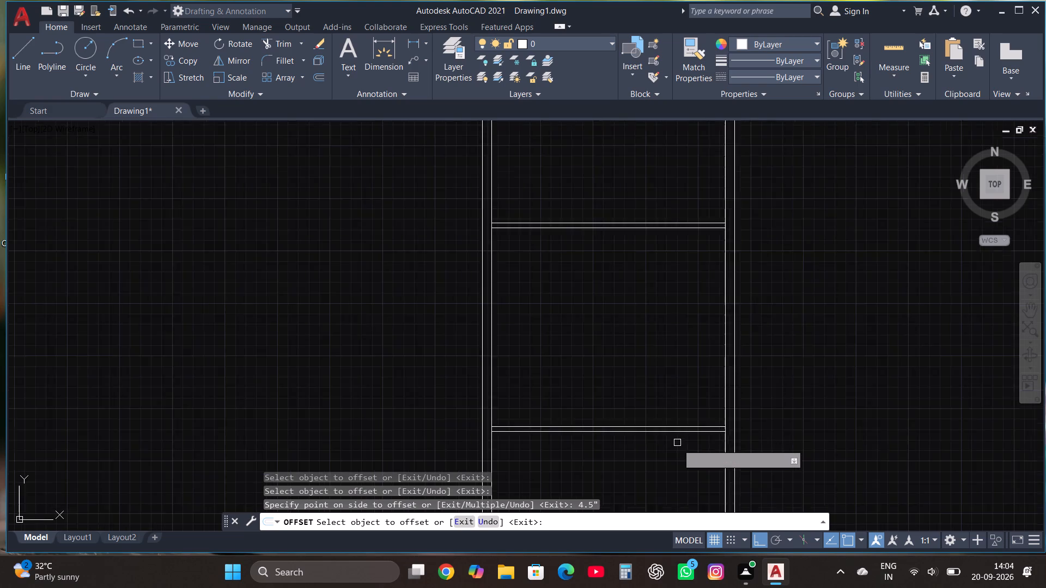
pyautogui.scroll(-2, 677, 444)
pyautogui.scroll(-1, 661, 369)
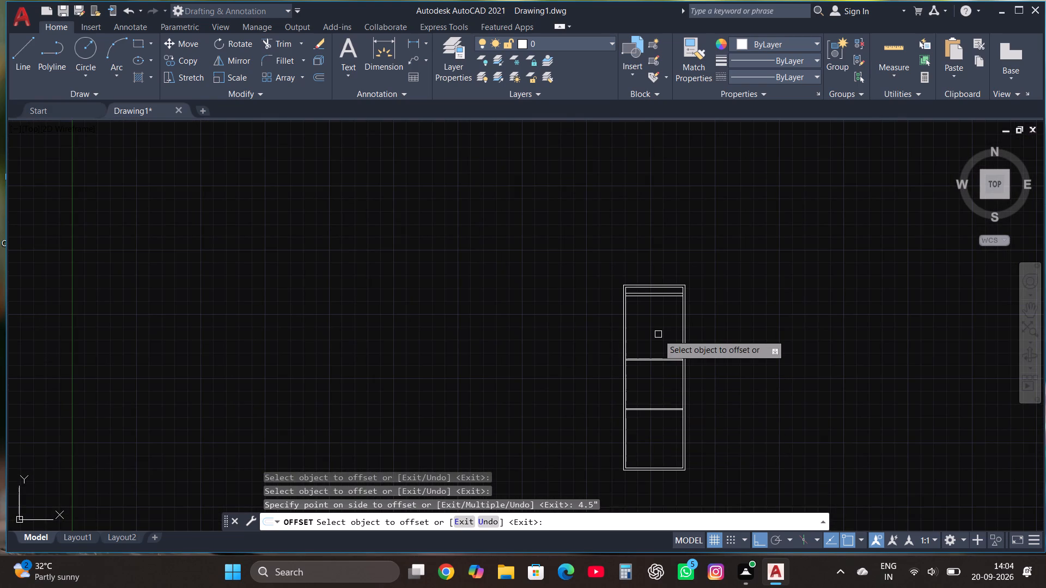
pyautogui.scroll(3, 648, 355)
pyautogui.click(598, 381)
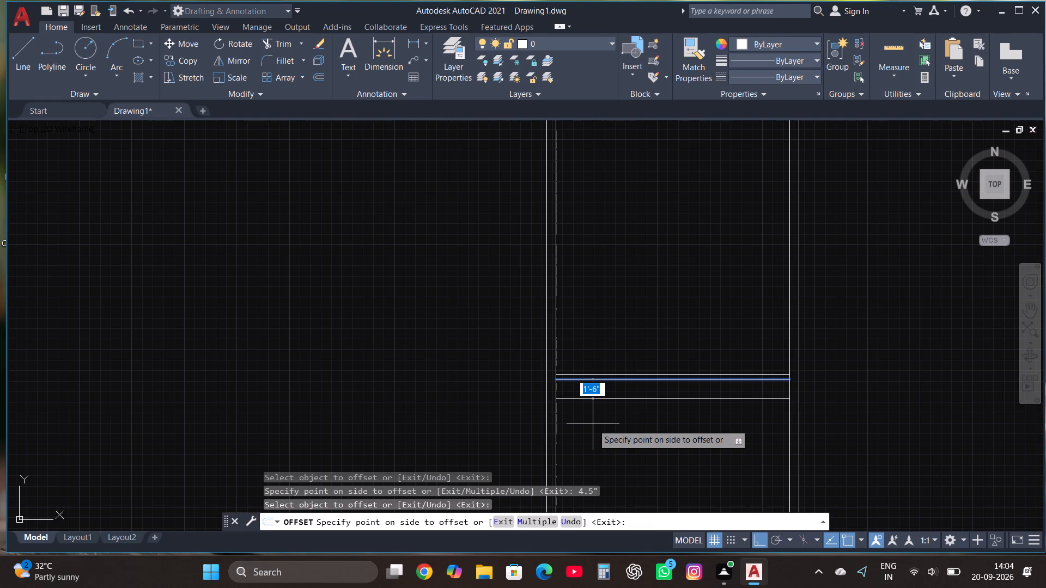
pyautogui.write("4'")
pyautogui.press('Return')
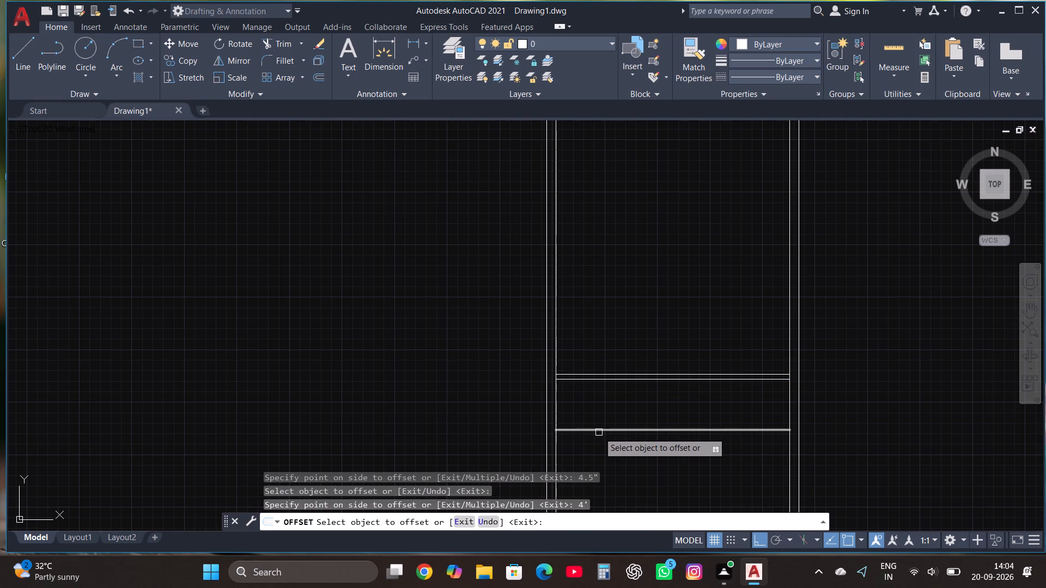
pyautogui.click(599, 432)
pyautogui.write('4.5"')
pyautogui.press('Return')
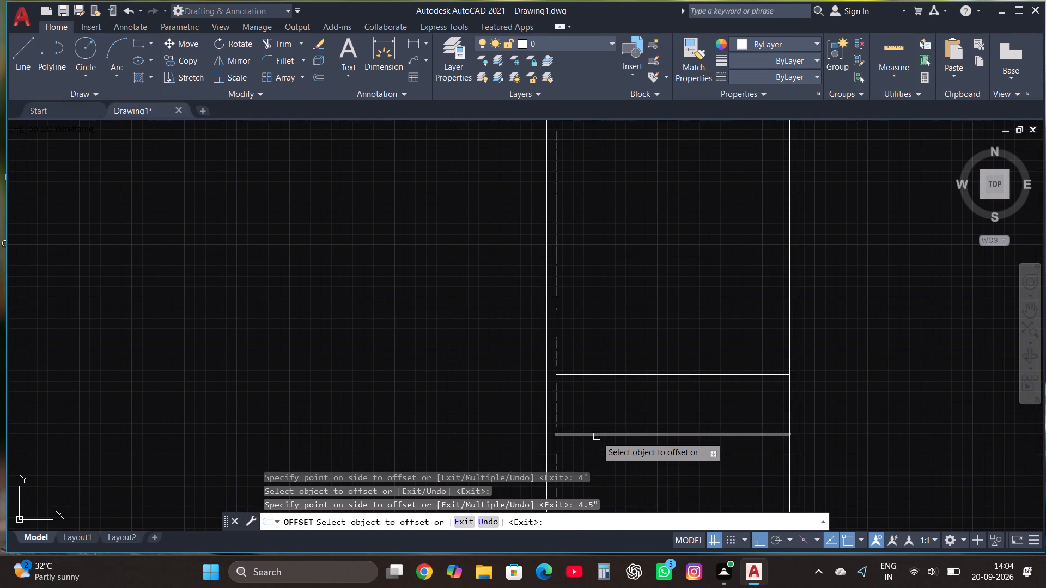
# Offset the newest partition's lower line 4' downward, and offset the resulting line 4.5" to form one more partition.
pyautogui.click(597, 437)
pyautogui.write("4'")
pyautogui.press('Return')
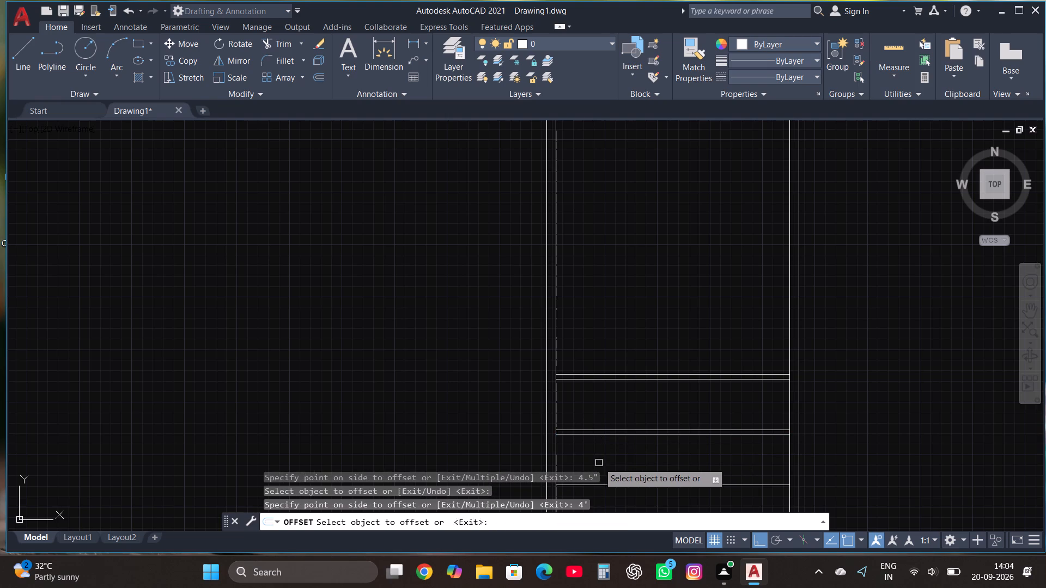
pyautogui.scroll(-3, 662, 320)
pyautogui.scroll(2, 652, 412)
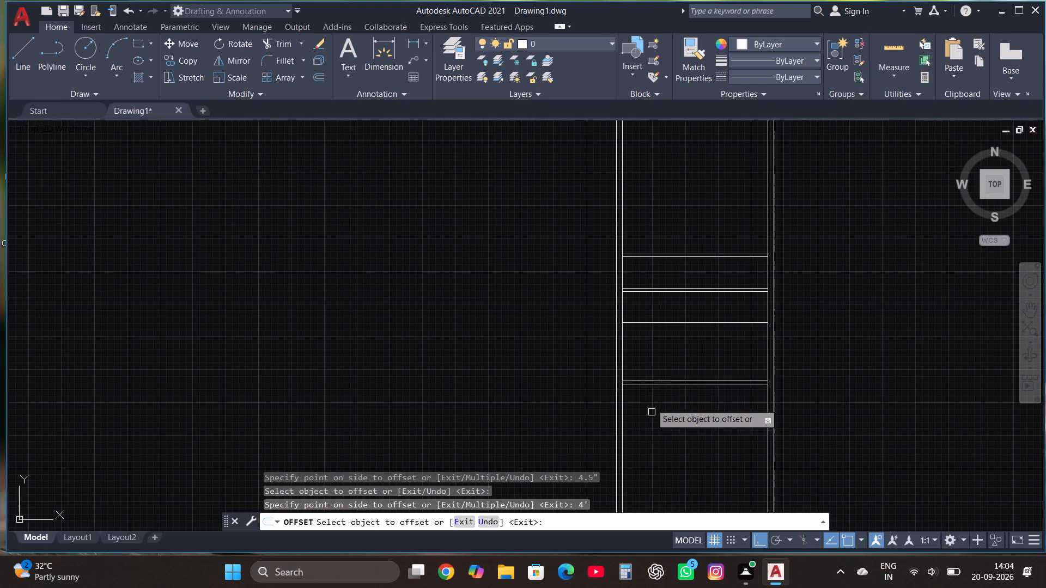
pyautogui.click(680, 326)
pyautogui.write('4.5"')
pyautogui.press('Return')
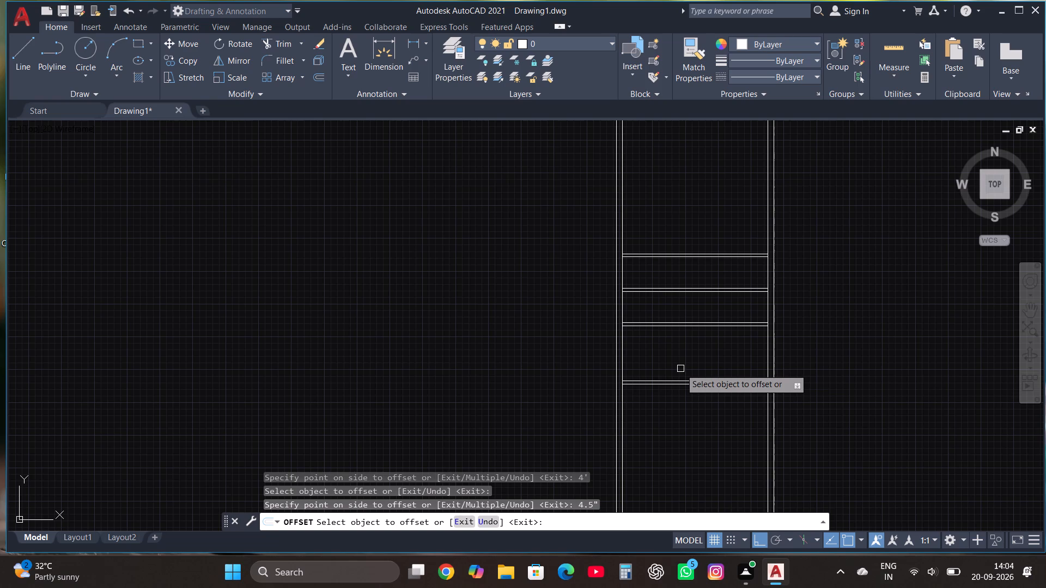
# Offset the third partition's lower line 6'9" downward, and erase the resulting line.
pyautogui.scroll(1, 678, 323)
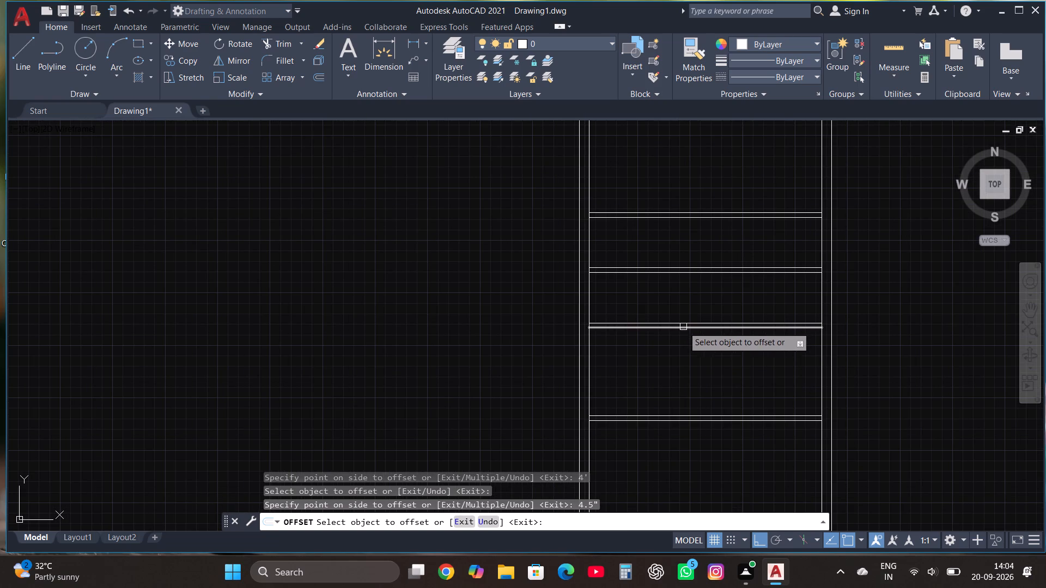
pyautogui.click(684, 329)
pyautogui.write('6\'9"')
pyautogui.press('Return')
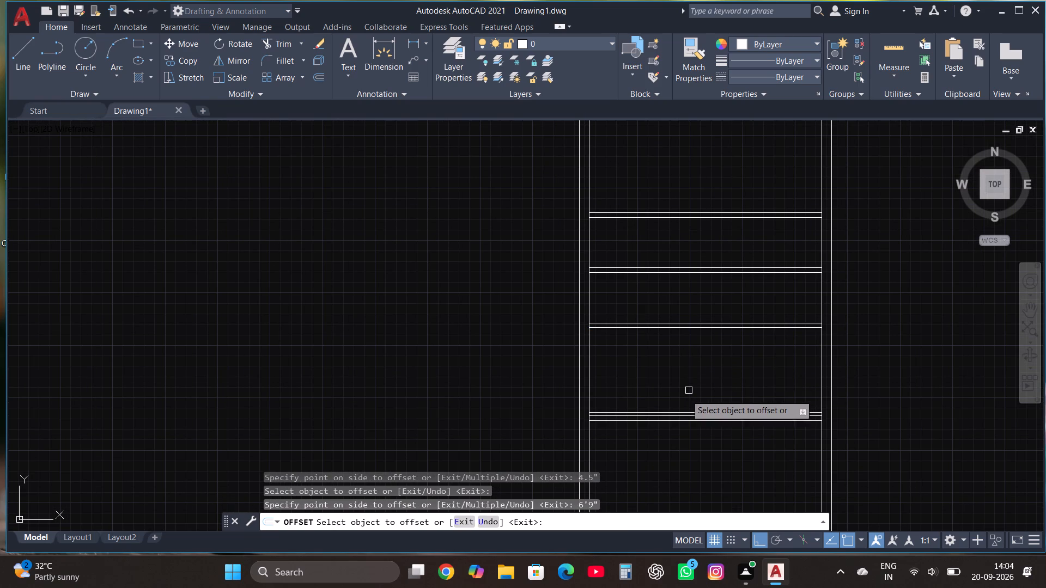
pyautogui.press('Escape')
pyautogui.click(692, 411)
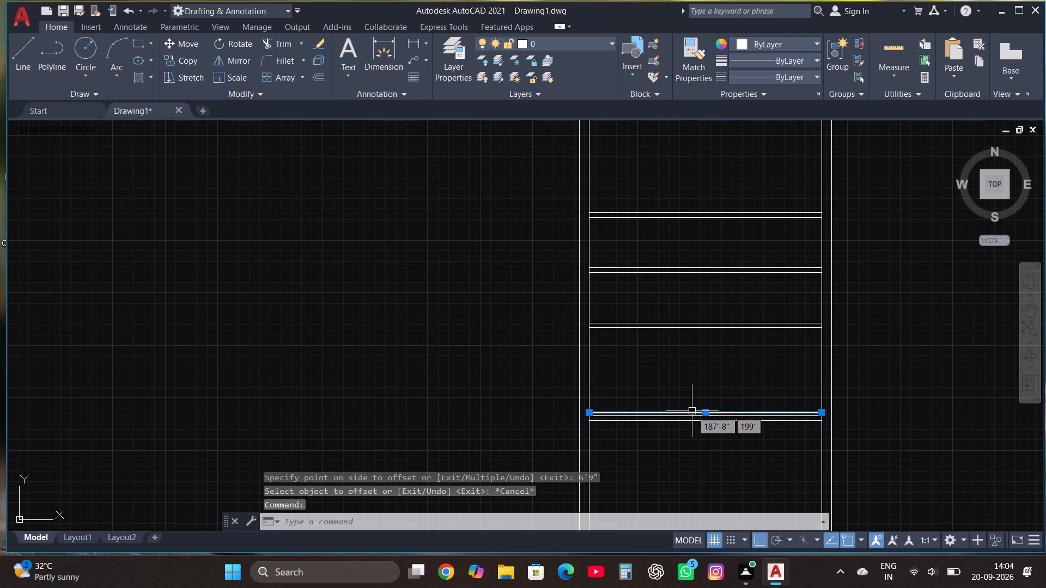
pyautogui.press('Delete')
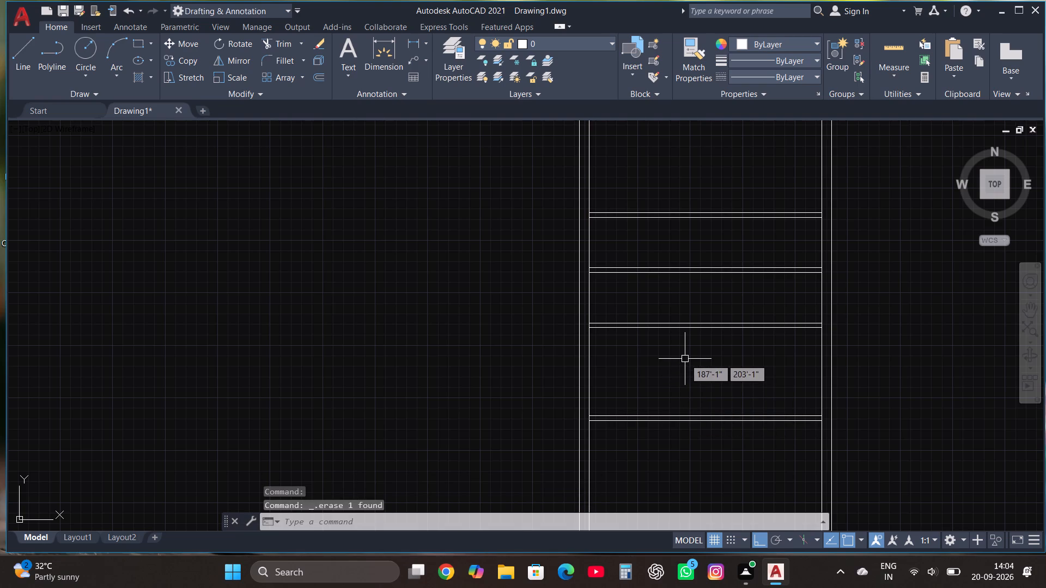
# Offset the lowest partition's lower line 12' downward, and offset the new line 9" to form a cross wall.
pyautogui.scroll(-1, 685, 359)
pyautogui.scroll(-1, 676, 295)
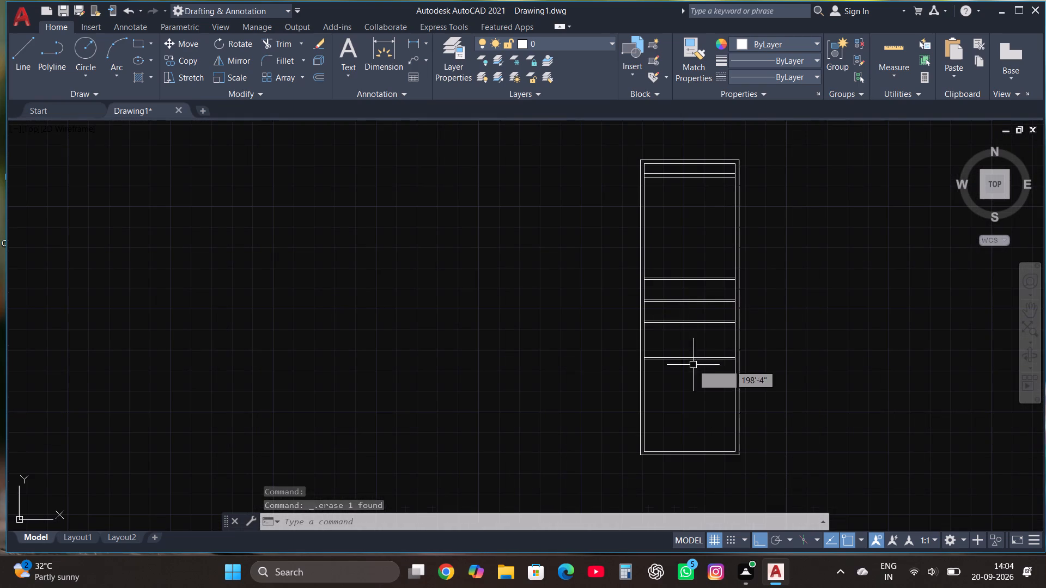
pyautogui.scroll(1, 692, 382)
pyautogui.click(683, 347)
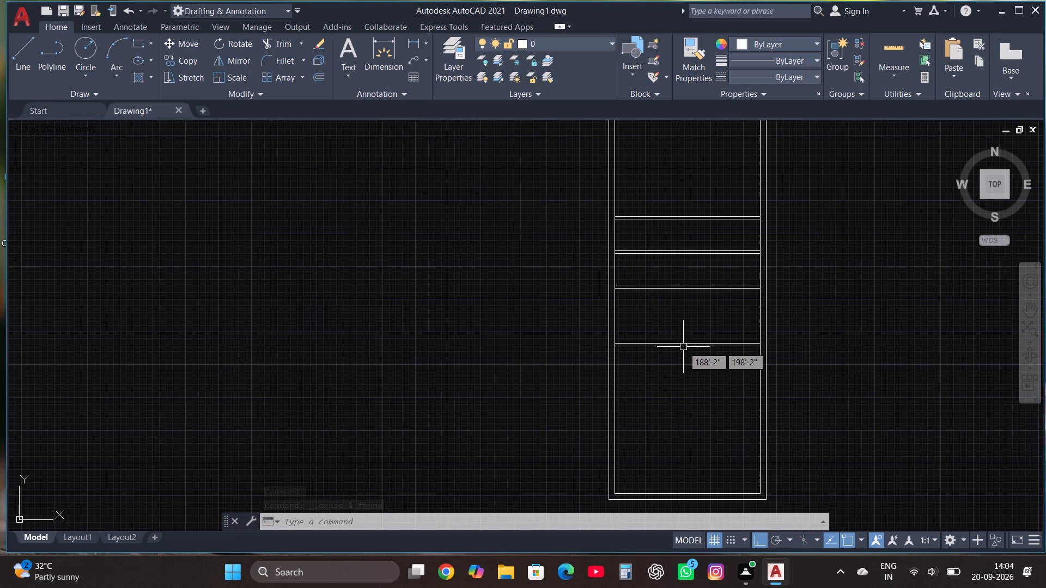
pyautogui.click(313, 72)
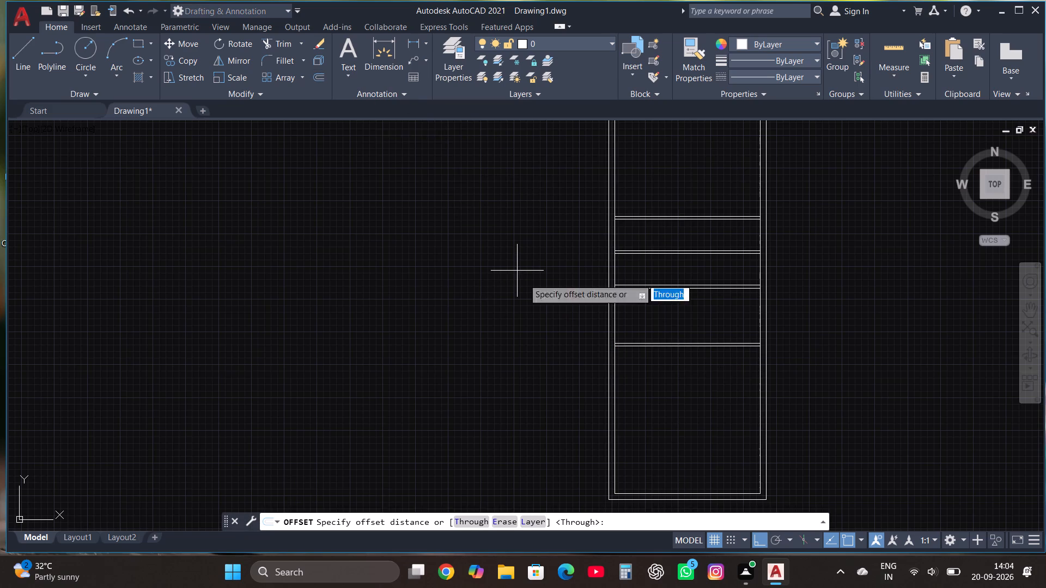
pyautogui.scroll(3, 674, 412)
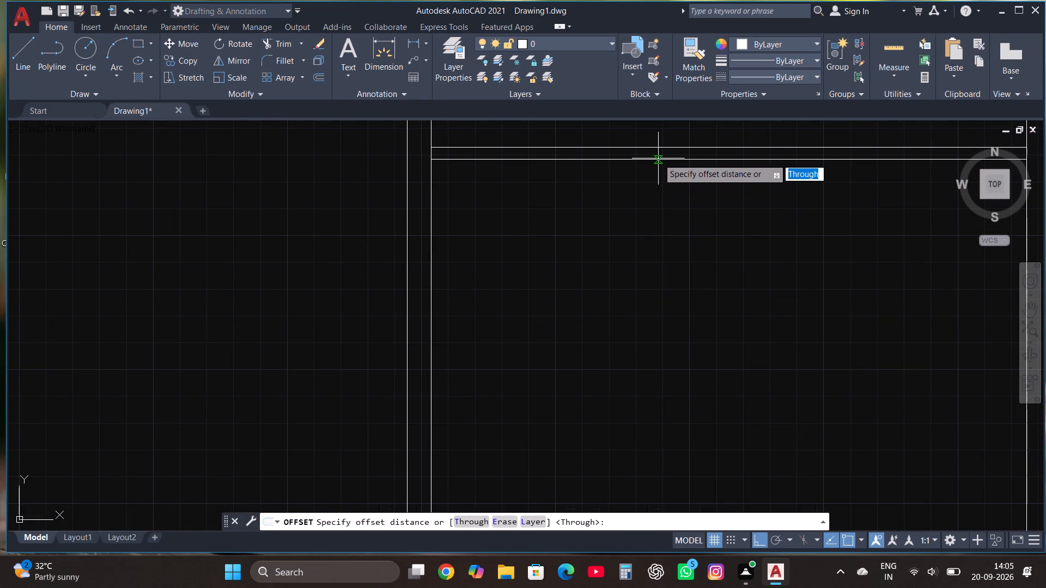
pyautogui.click(658, 158)
pyautogui.click(658, 224)
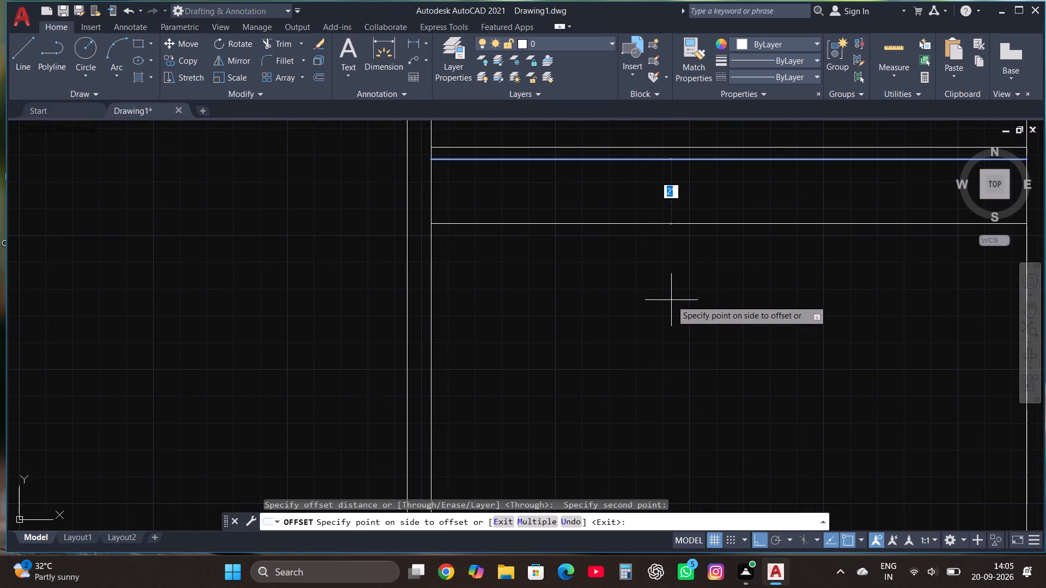
pyautogui.write("12'")
pyautogui.press('Return')
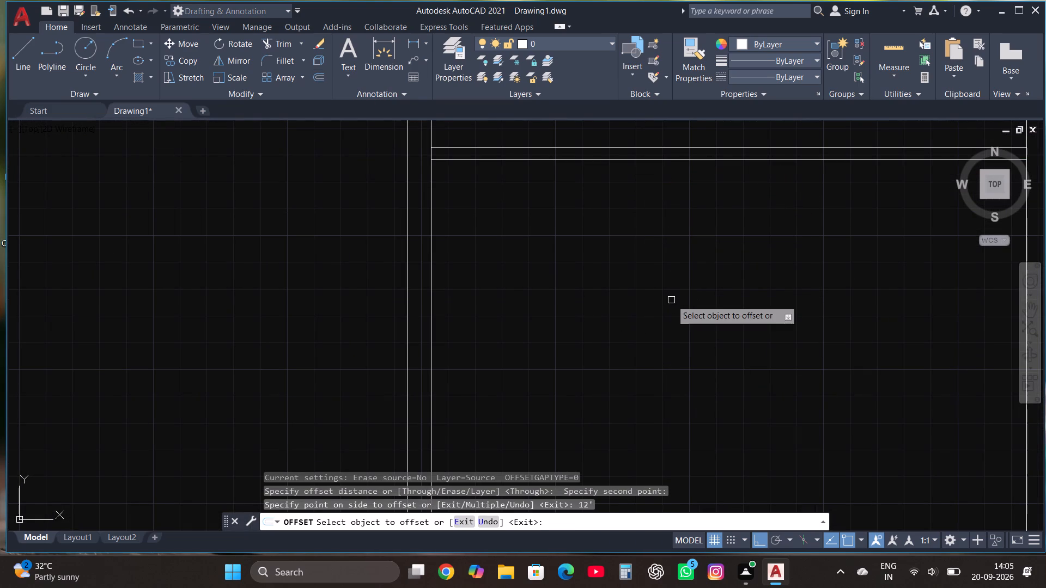
pyautogui.scroll(-5, 634, 292)
pyautogui.scroll(3, 637, 301)
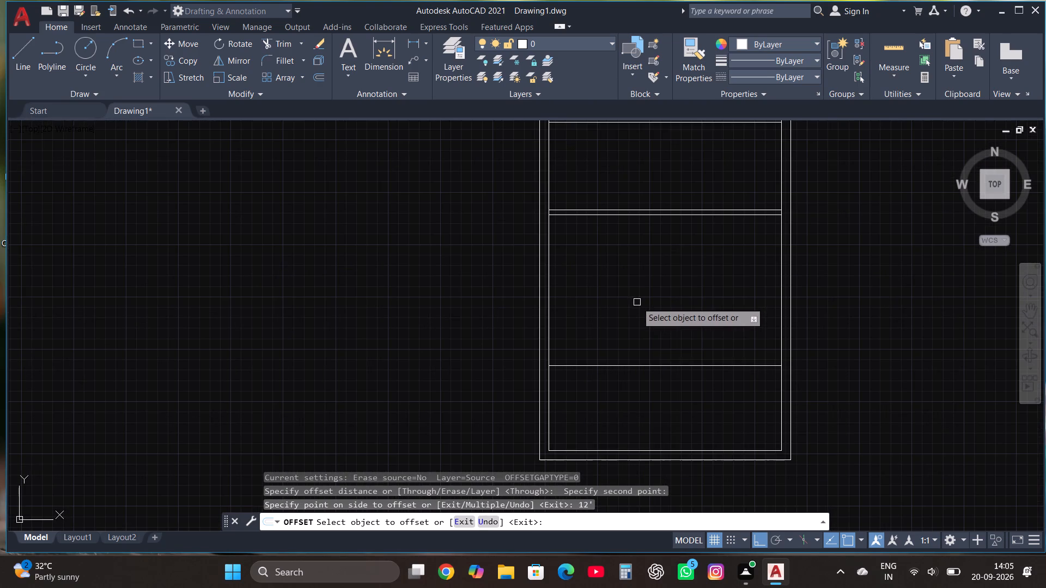
pyautogui.click(645, 363)
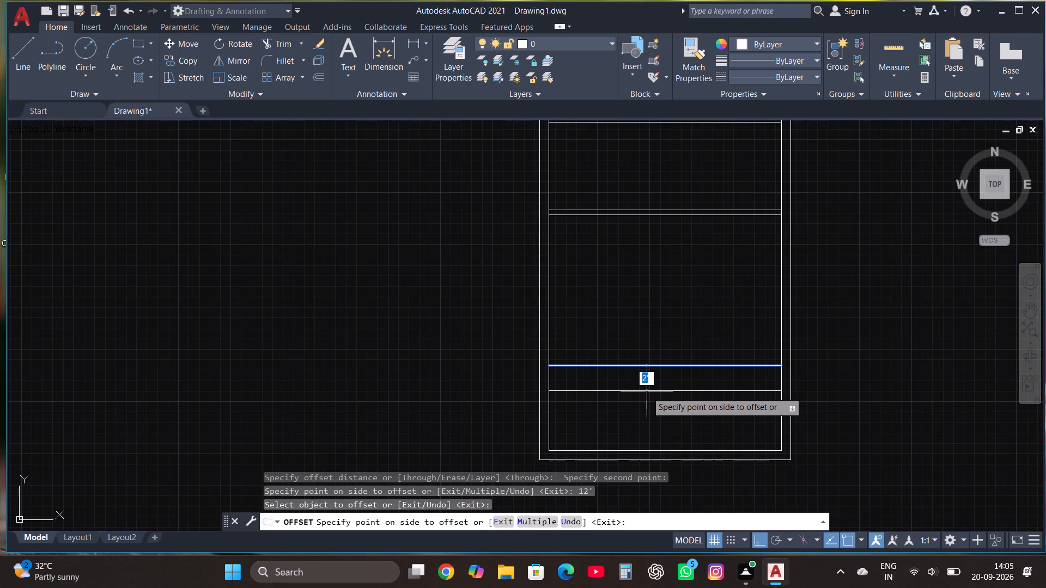
pyautogui.write('9"')
pyautogui.press('Return')
pyautogui.press('Escape')
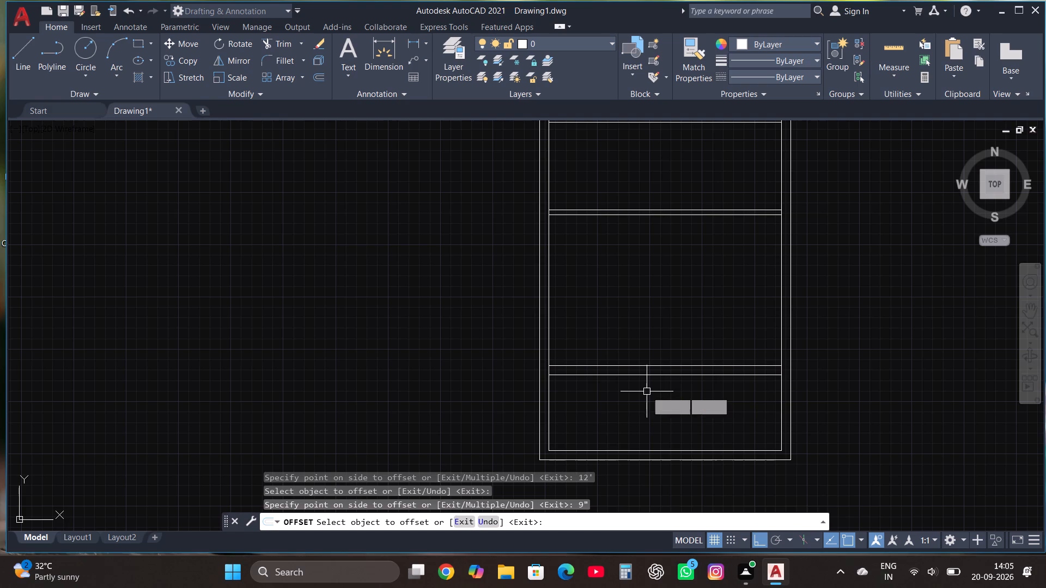
# Draw connected lines from the left inner corner below the top cross wall, 9'9" to the right and 20'6" down.
pyautogui.scroll(-2, 660, 410)
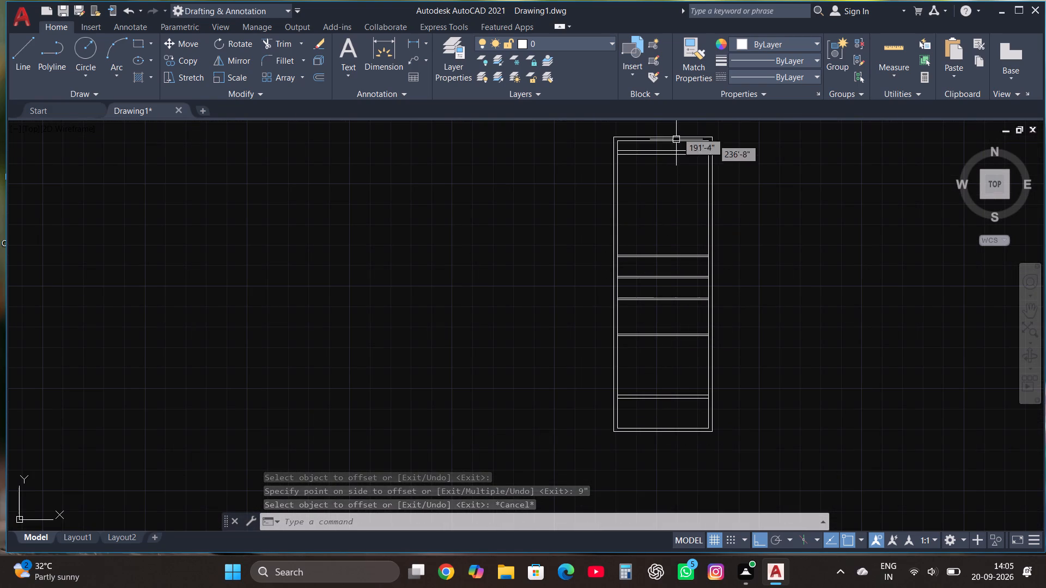
pyautogui.scroll(3, 674, 136)
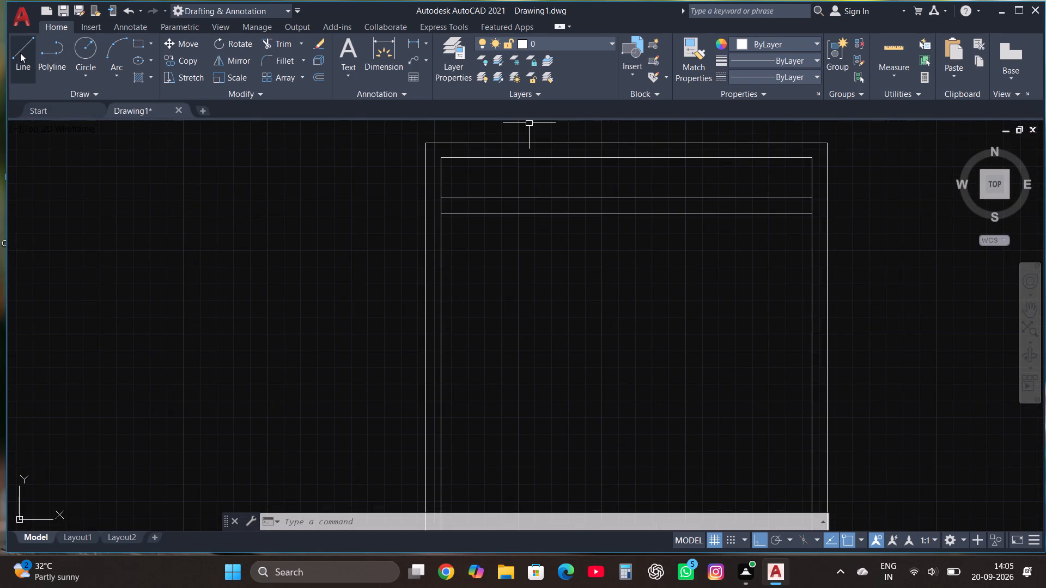
pyautogui.click(20, 53)
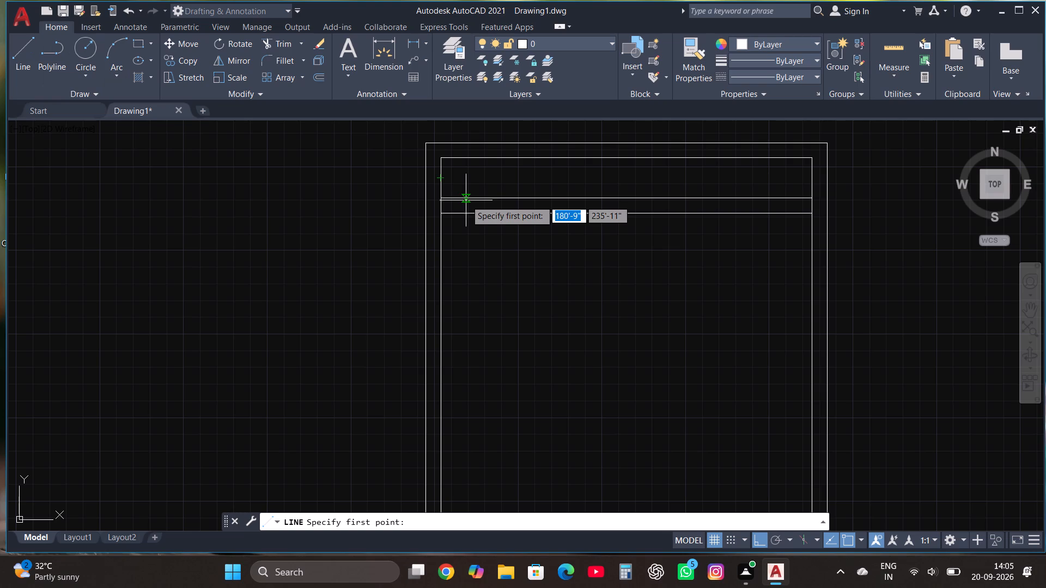
pyautogui.click(441, 214)
pyautogui.write('9\'9"')
pyautogui.press('Return')
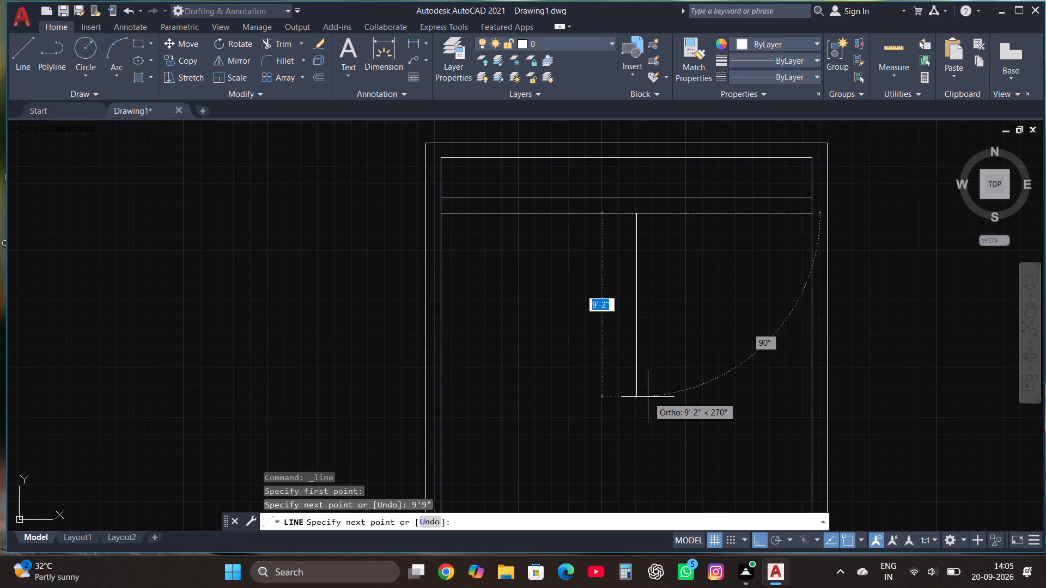
pyautogui.write('20\'6"')
pyautogui.press('Return')
pyautogui.press('Escape')
# Offset the new vertical line 4.5" to the right to form a partition dividing the upper room.
pyautogui.scroll(-2, 664, 350)
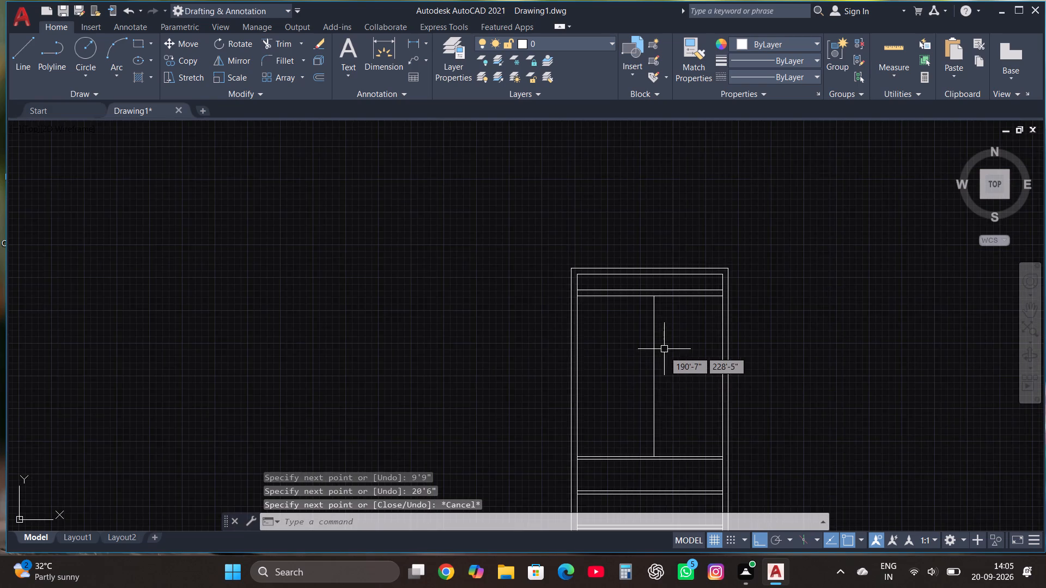
pyautogui.scroll(2, 652, 422)
pyautogui.click(656, 425)
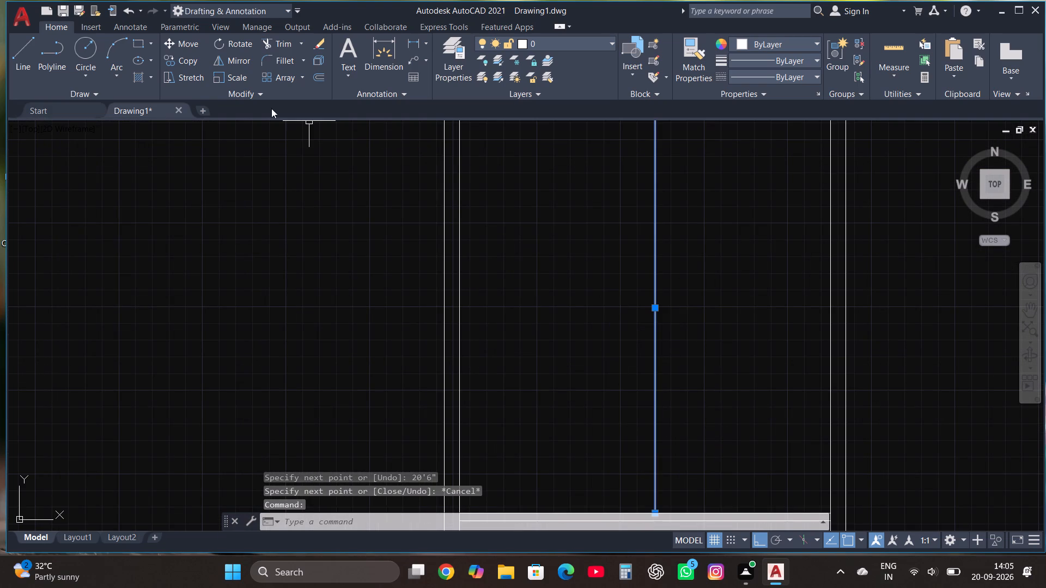
pyautogui.click(319, 81)
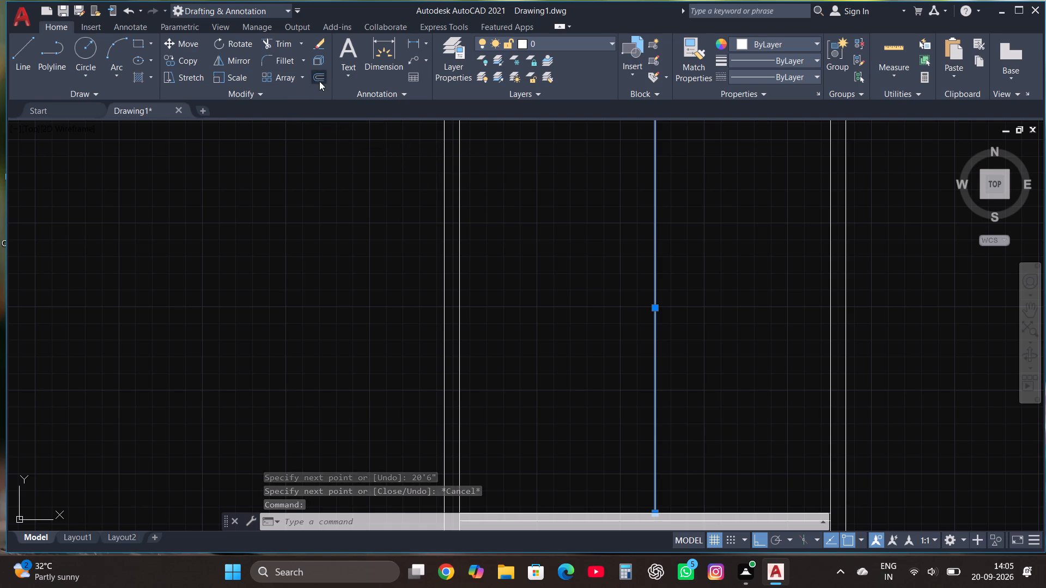
pyautogui.click(656, 405)
pyautogui.click(660, 406)
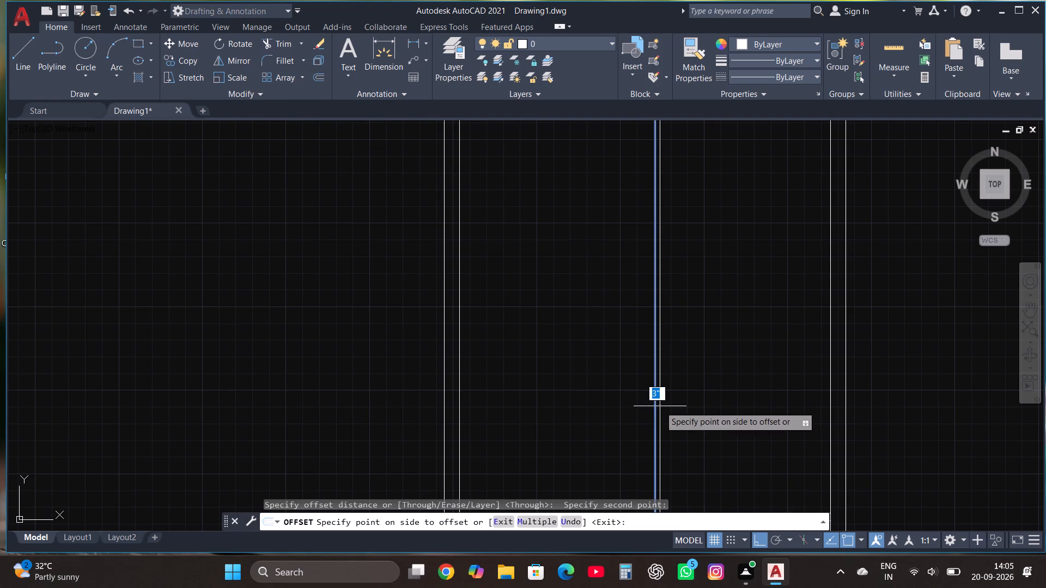
pyautogui.write('4.5"')
pyautogui.press('Return')
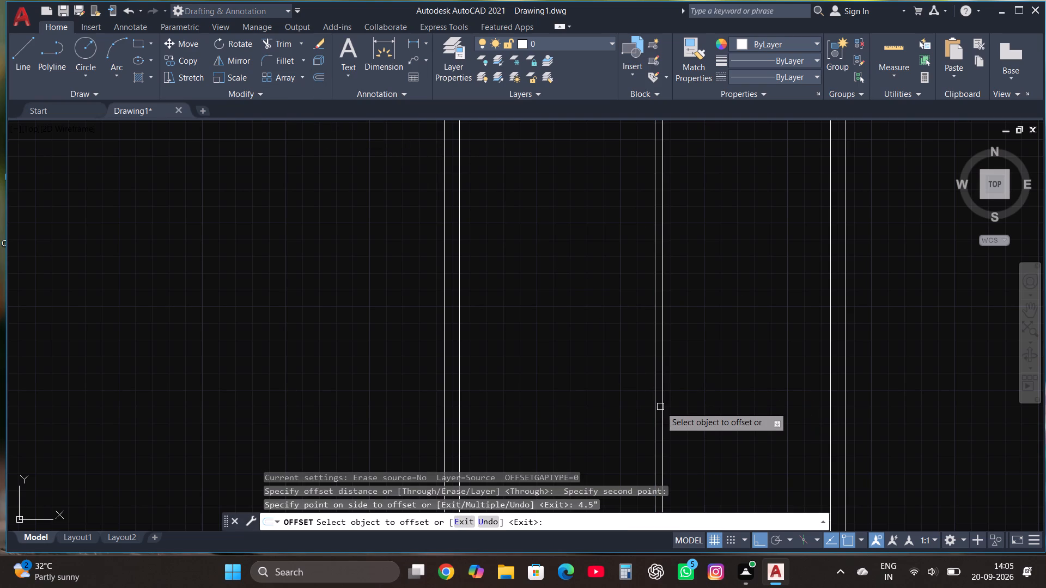
pyautogui.scroll(-1, 678, 443)
pyautogui.press('Escape')
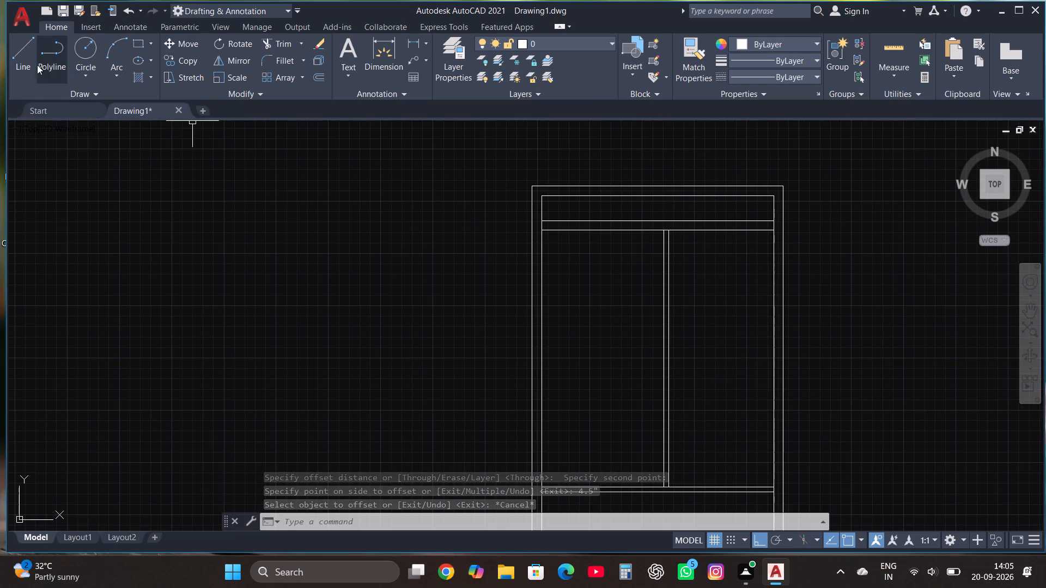
# Draw connected lines from the top of the vertical partition's right line, 4' down and 8' to the right.
pyautogui.click(21, 47)
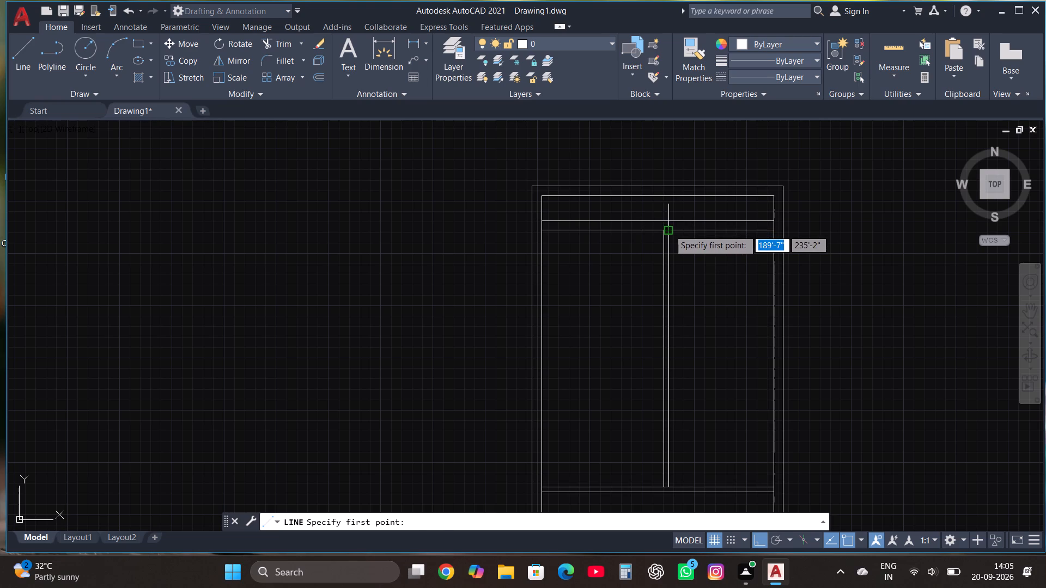
pyautogui.click(669, 230)
pyautogui.write("4'")
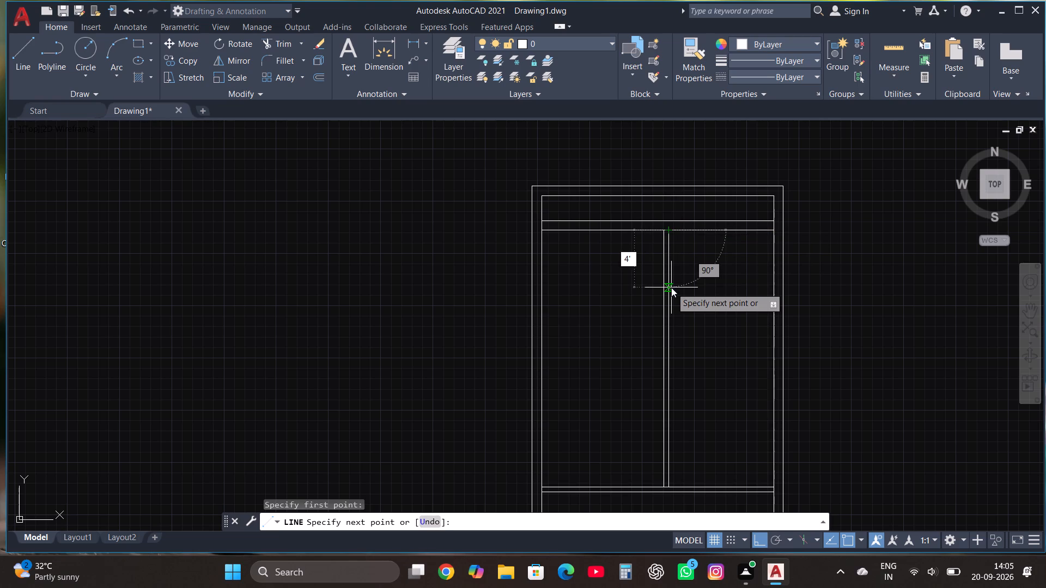
pyautogui.press('Return')
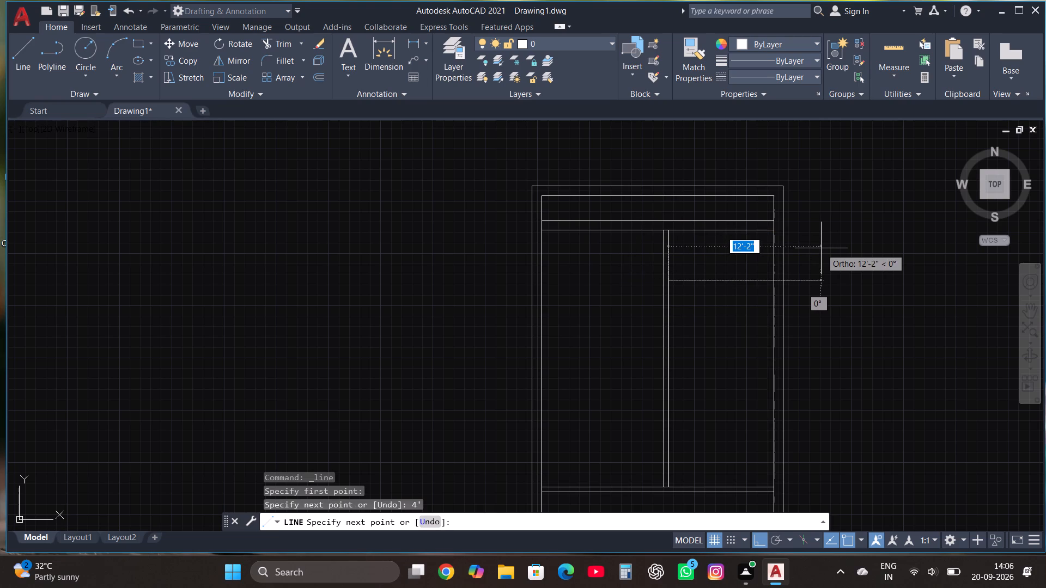
pyautogui.write("8'")
pyautogui.press('Return')
pyautogui.press('Escape')
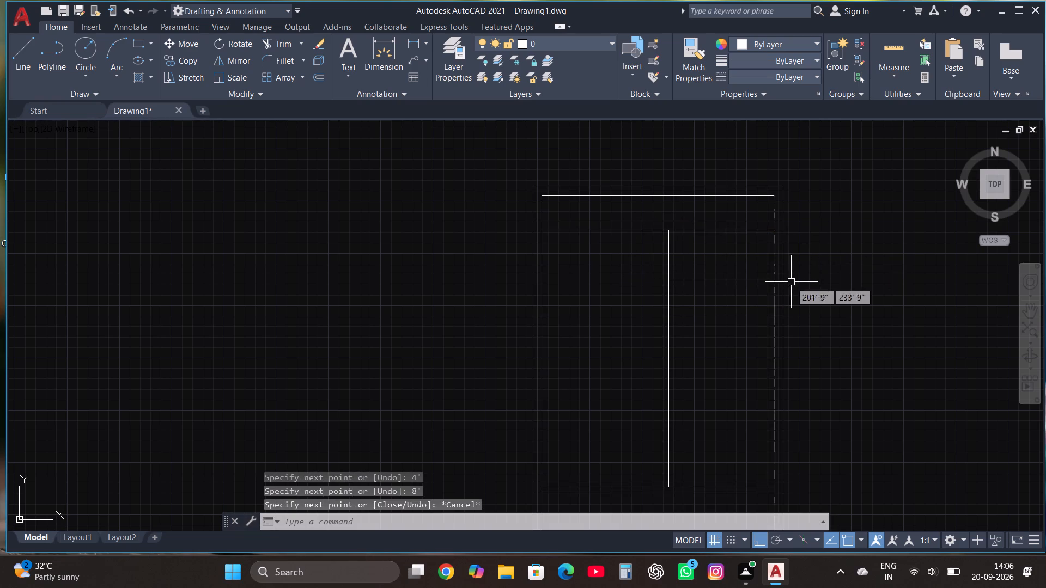
# Draw a short line from the 8' line's end across the right wall's inner line, and trim the overshoot.
pyautogui.scroll(2, 790, 283)
pyautogui.click(21, 52)
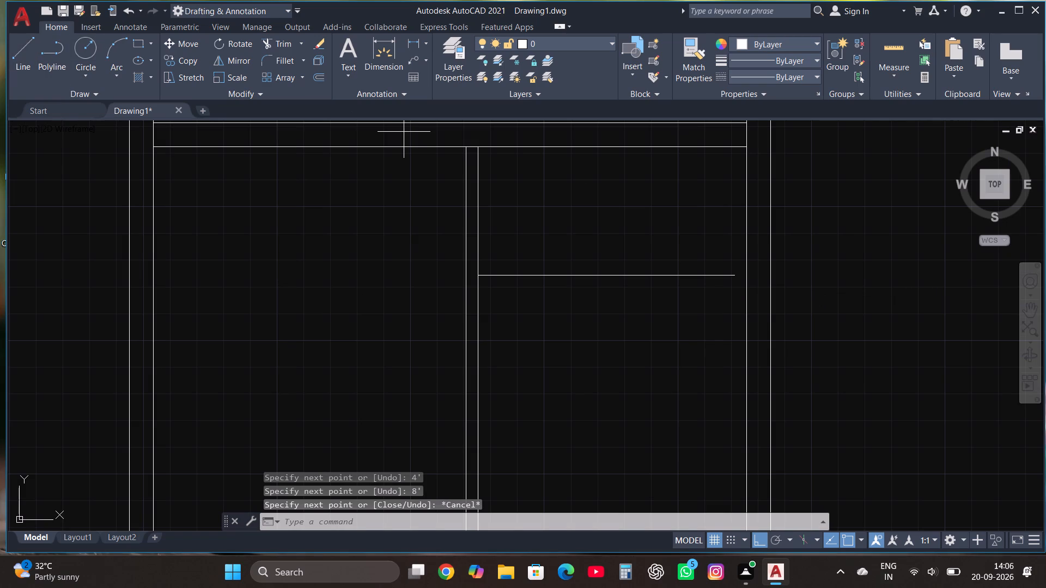
pyautogui.click(733, 275)
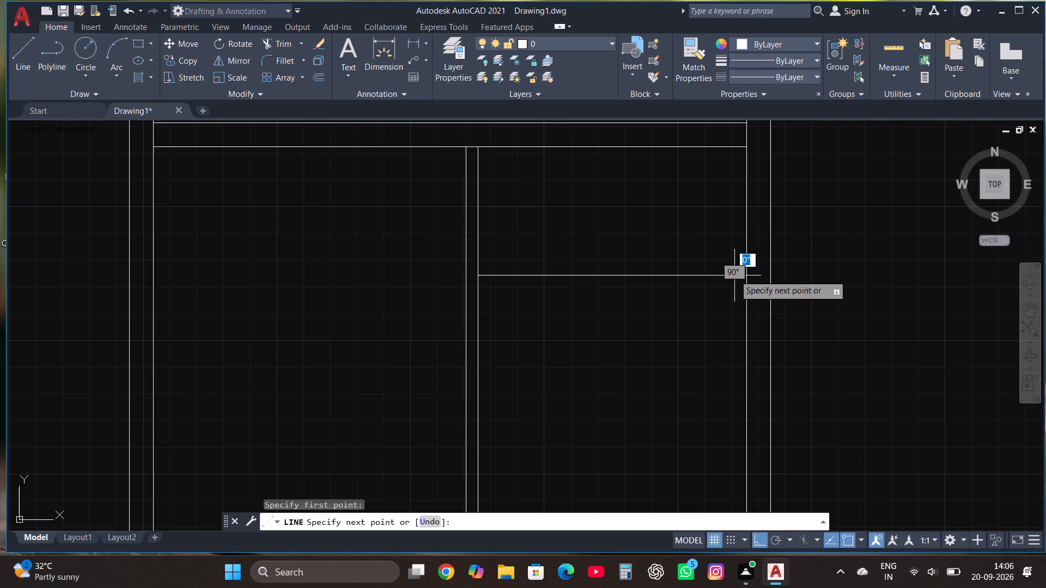
pyautogui.click(758, 275)
pyautogui.press('Escape')
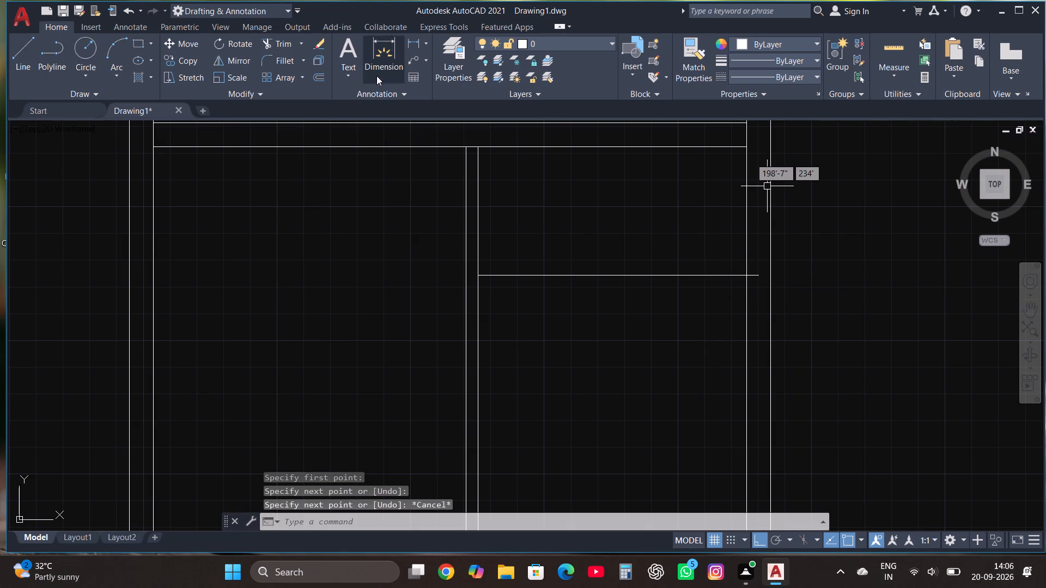
pyautogui.click(279, 42)
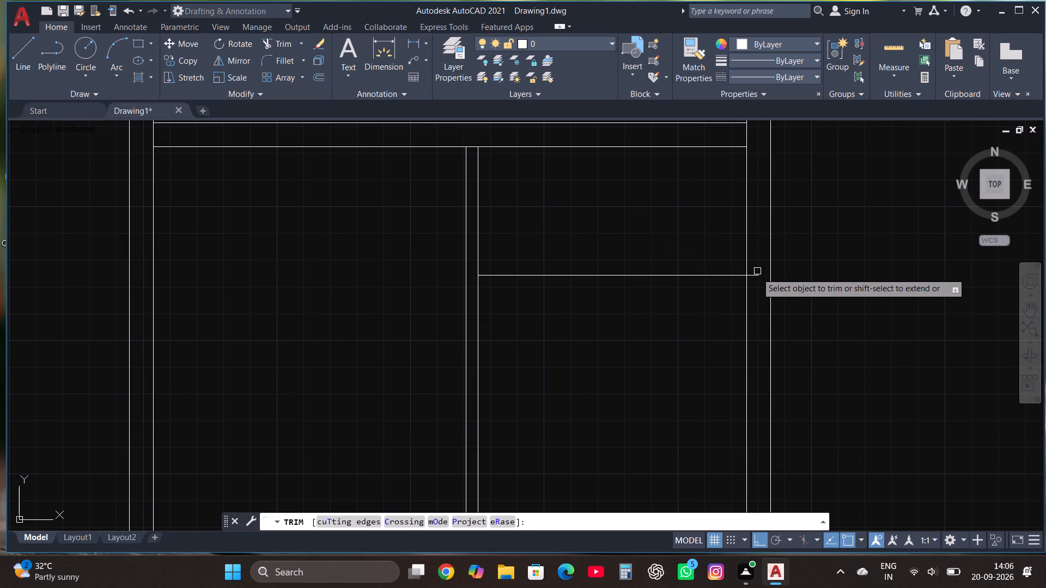
pyautogui.click(756, 274)
pyautogui.press('Escape')
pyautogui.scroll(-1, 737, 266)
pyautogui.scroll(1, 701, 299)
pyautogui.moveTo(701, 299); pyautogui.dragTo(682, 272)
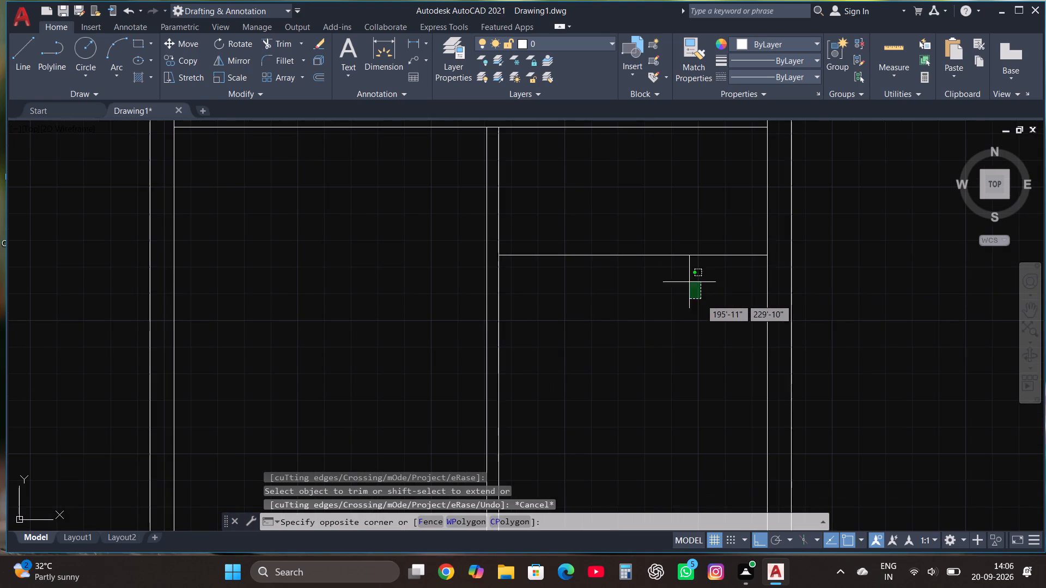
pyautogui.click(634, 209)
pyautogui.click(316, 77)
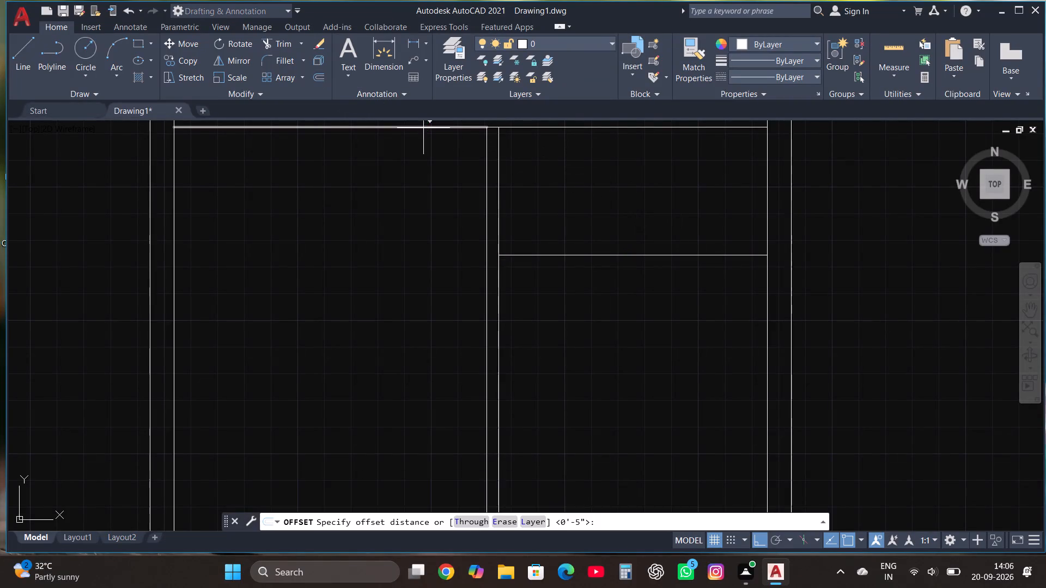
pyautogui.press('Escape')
# Stretch the 8' horizontal line's right end to the right wall's inner line.
pyautogui.moveTo(625, 273); pyautogui.dragTo(621, 264)
pyautogui.click(591, 203)
pyautogui.scroll(3, 734, 218)
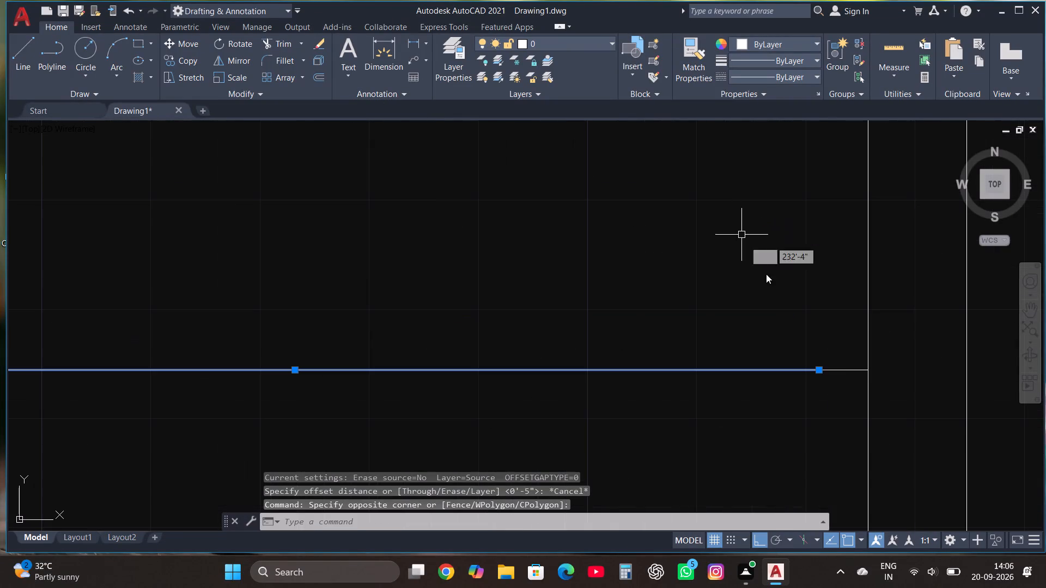
pyautogui.click(818, 370)
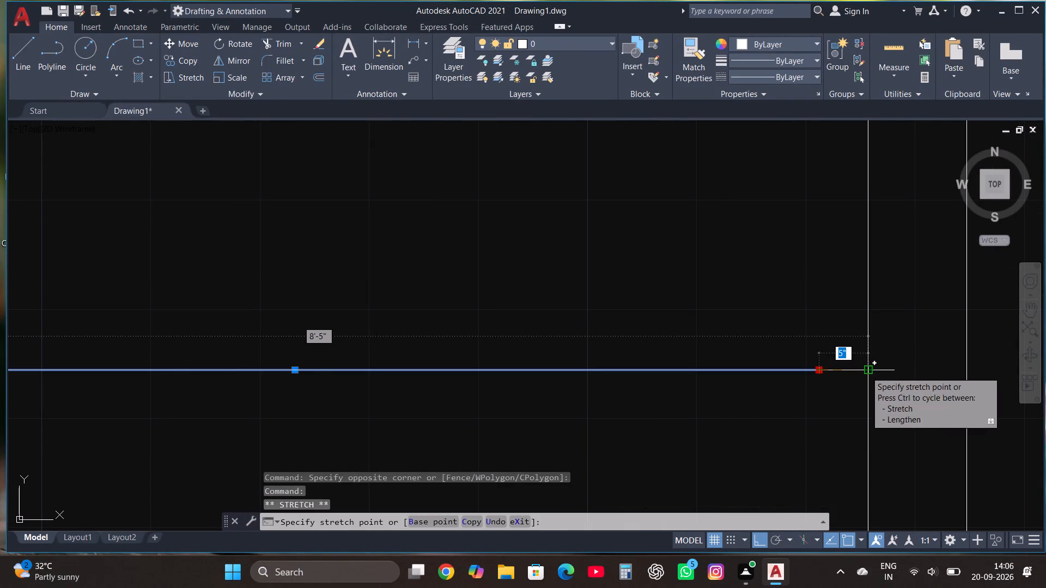
pyautogui.click(866, 371)
pyautogui.press('Escape')
pyautogui.scroll(-3, 844, 317)
# Offset the stretched horizontal line 4.5" downward to form a partition across the upper right room.
pyautogui.click(733, 338)
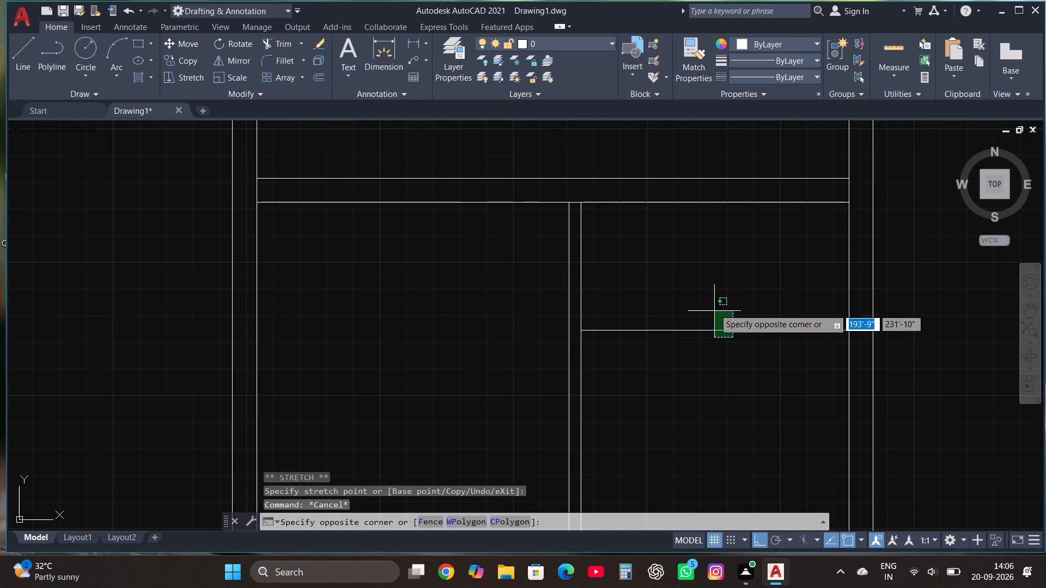
pyautogui.click(714, 309)
pyautogui.click(317, 79)
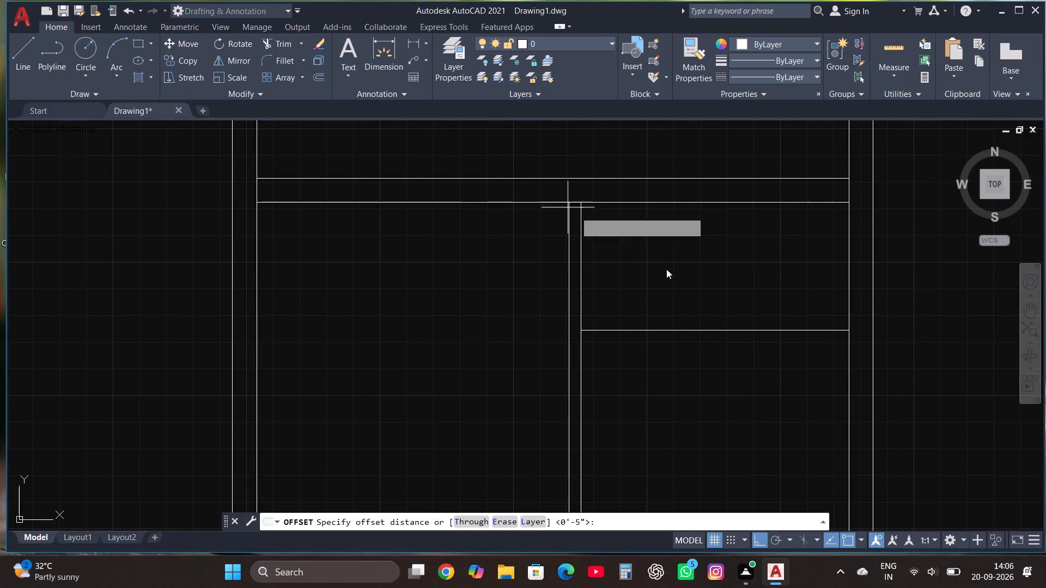
pyautogui.click(691, 330)
pyautogui.click(694, 351)
pyautogui.write('4.5"')
pyautogui.press('Return')
pyautogui.scroll(-1, 680, 281)
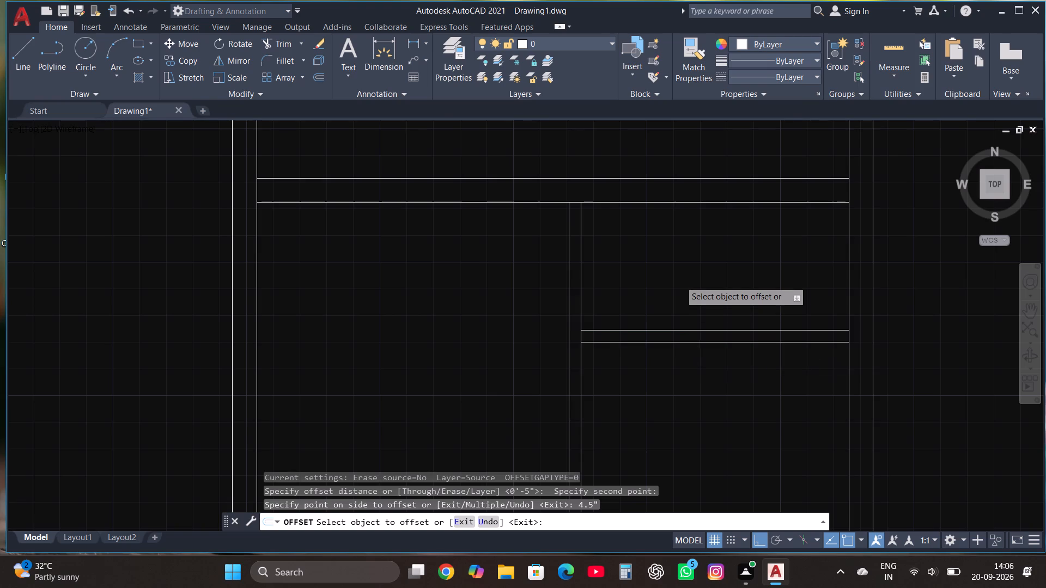
pyautogui.scroll(-2, 680, 281)
pyautogui.press('Escape')
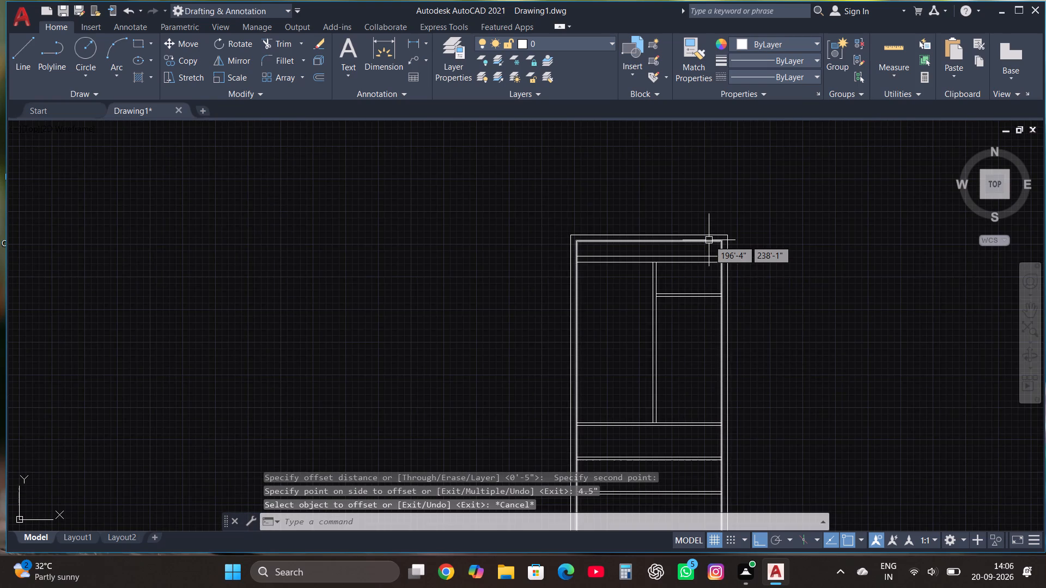
# Draw connected lines from the left inner corner below the upper rooms' lower cross wall, 5' right and about 17' down past the third cross wall below.
pyautogui.scroll(-1, 709, 240)
pyautogui.scroll(3, 653, 382)
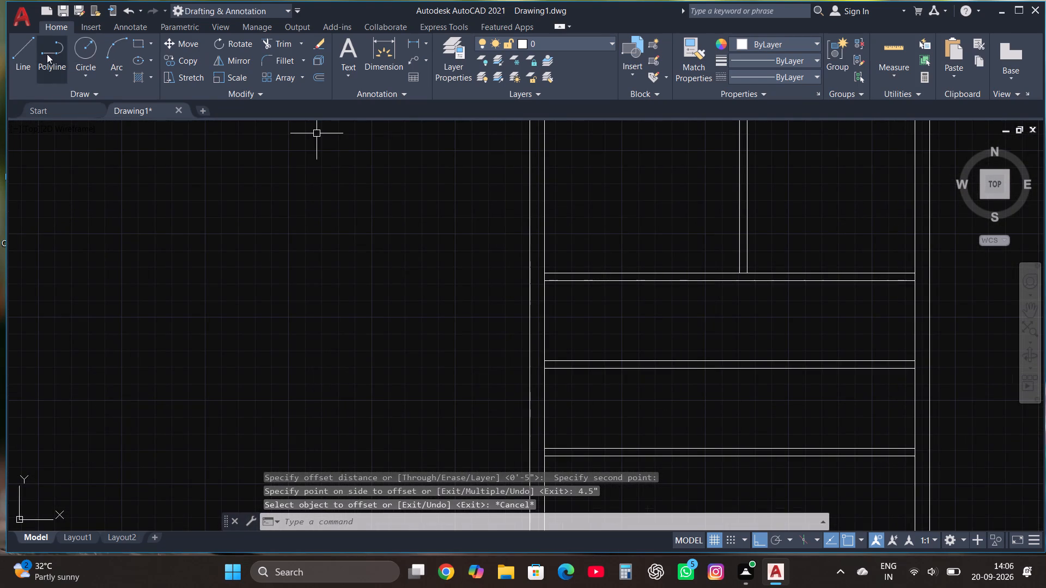
pyautogui.click(28, 49)
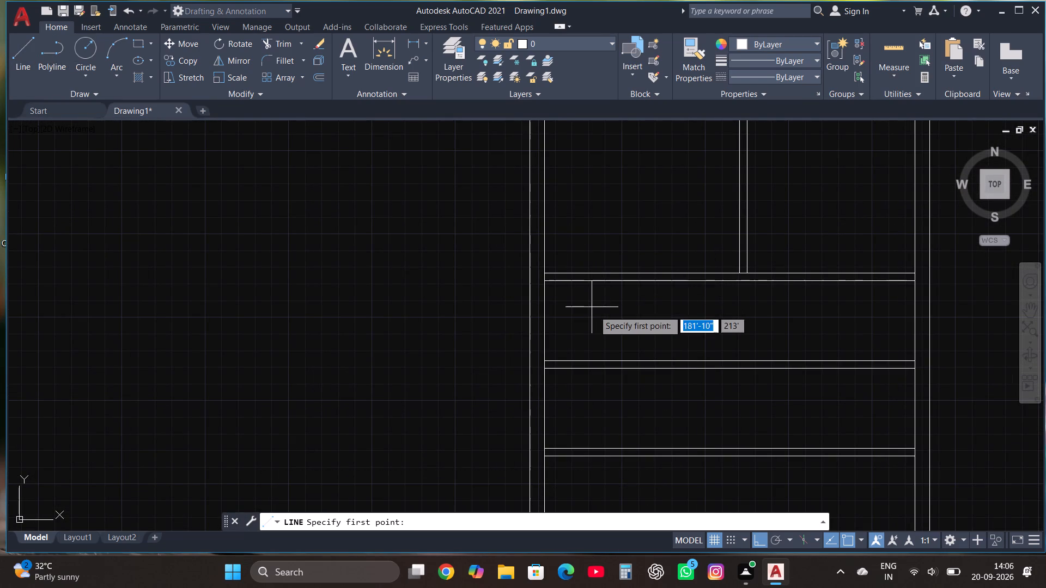
pyautogui.scroll(2, 580, 282)
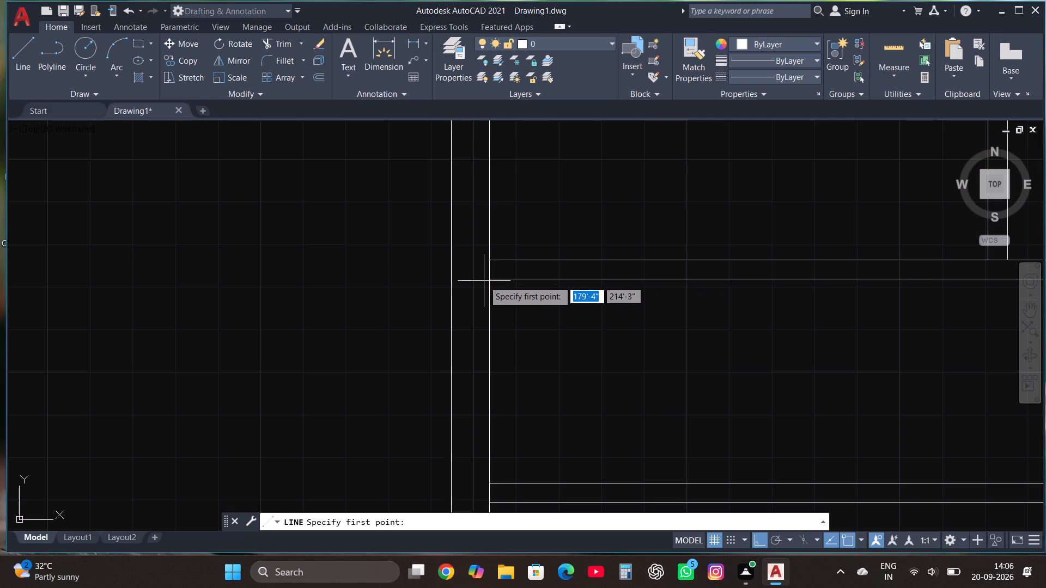
pyautogui.click(490, 281)
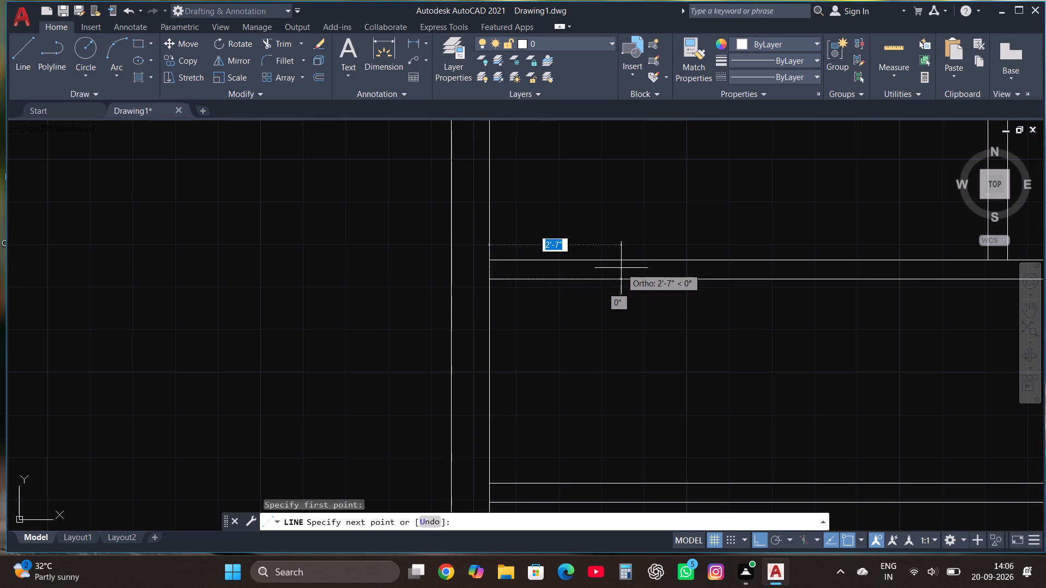
pyautogui.write("5'")
pyautogui.press('Return')
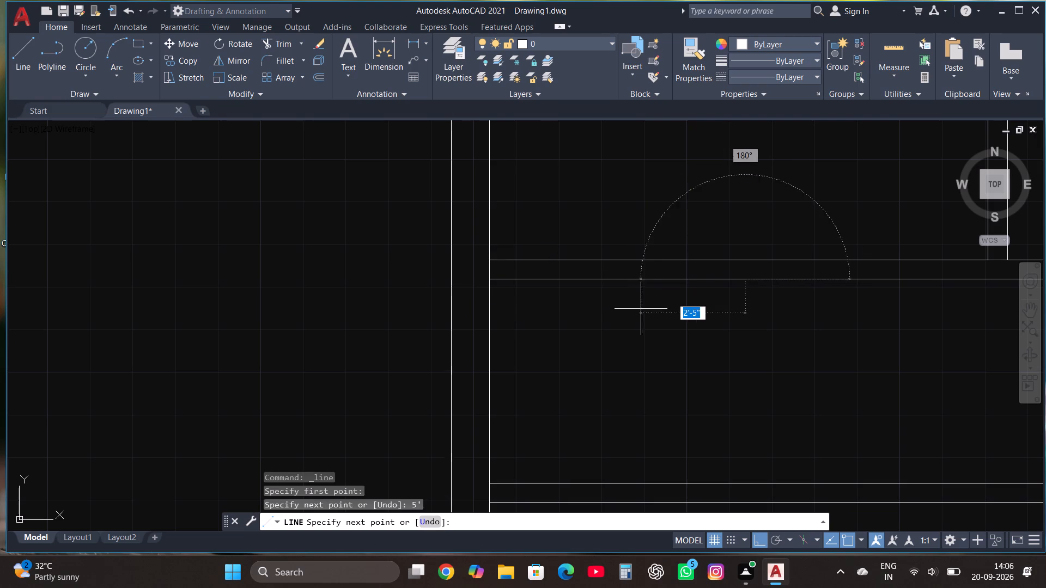
pyautogui.scroll(-2, 674, 358)
pyautogui.scroll(-3, 683, 409)
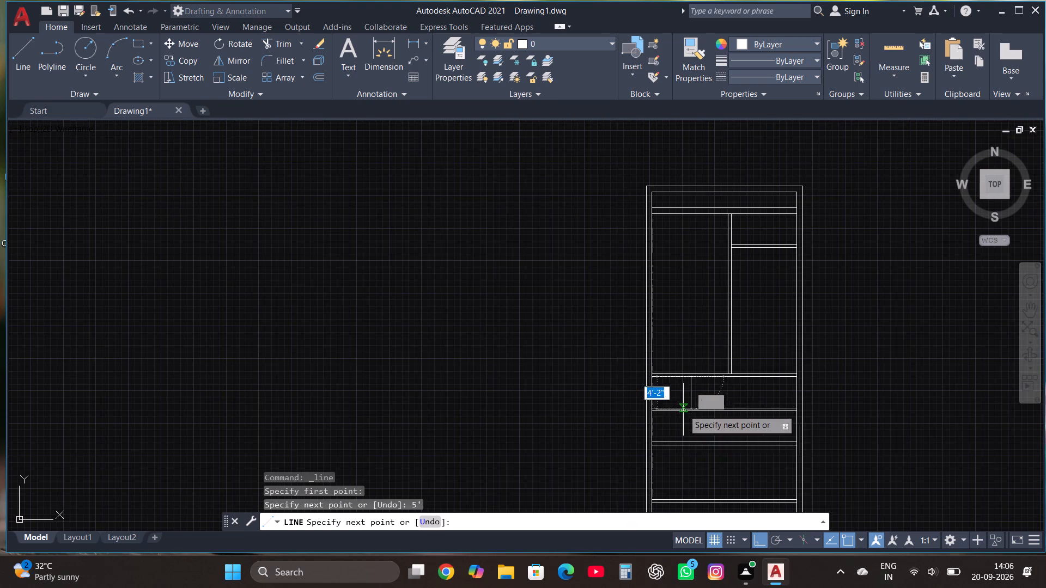
pyautogui.scroll(-2, 697, 395)
pyautogui.scroll(1, 698, 440)
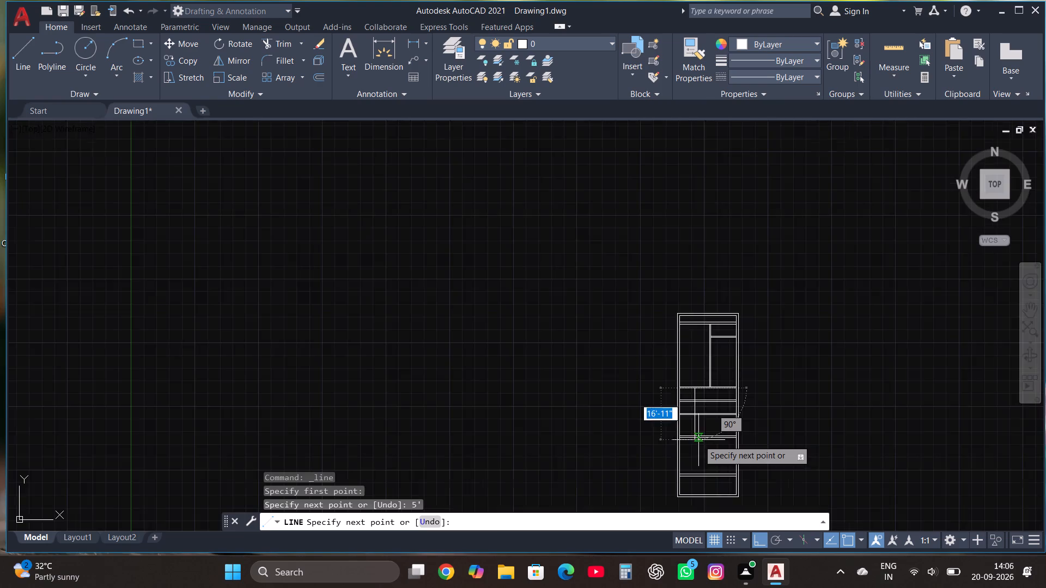
pyautogui.scroll(5, 698, 440)
pyautogui.click(637, 439)
pyautogui.press('Escape')
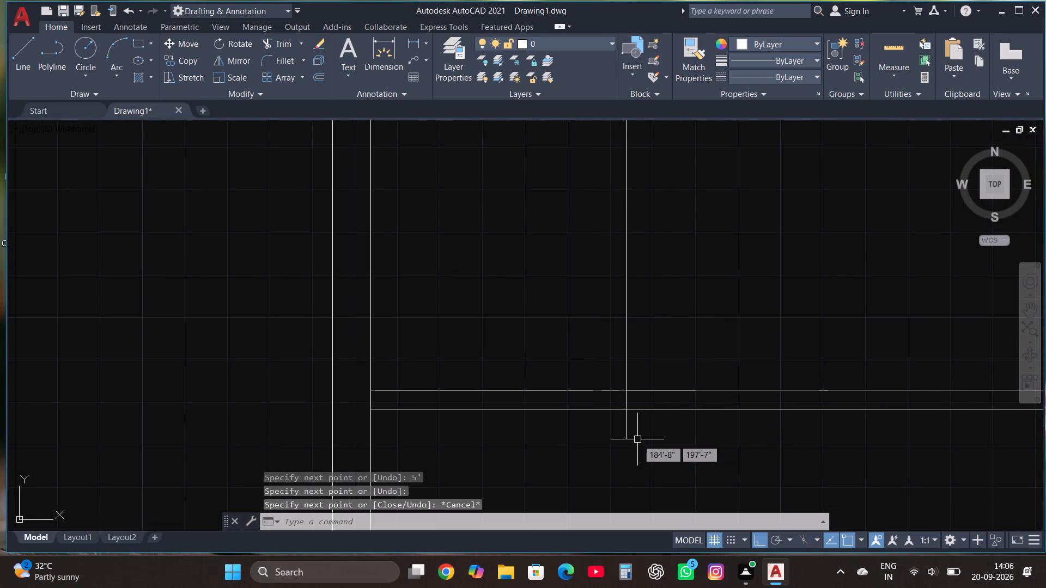
# Trim the new vertical line's lower end back to the upper line of the last cross wall it passes.
pyautogui.click(280, 44)
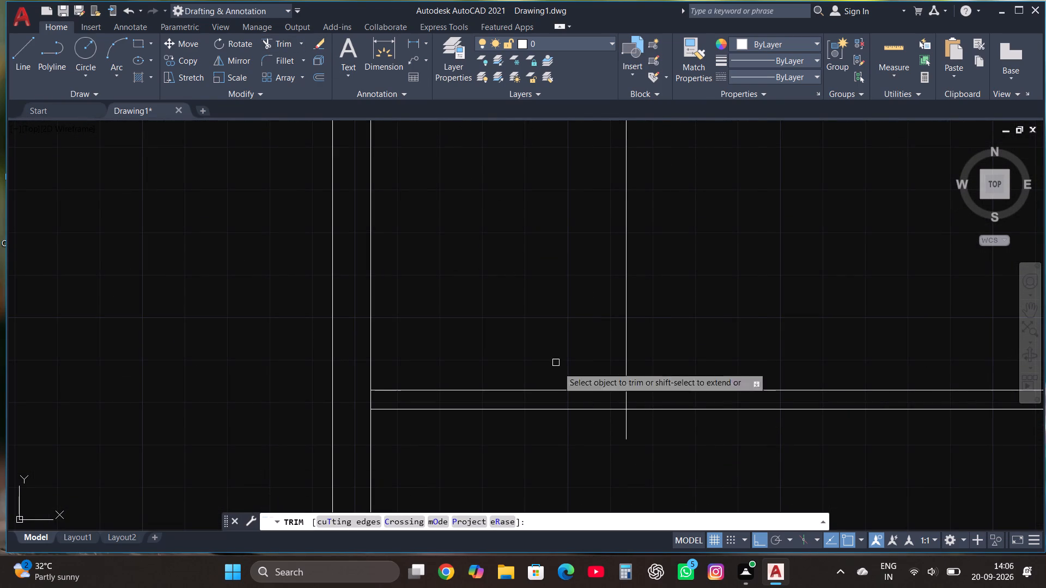
pyautogui.click(625, 429)
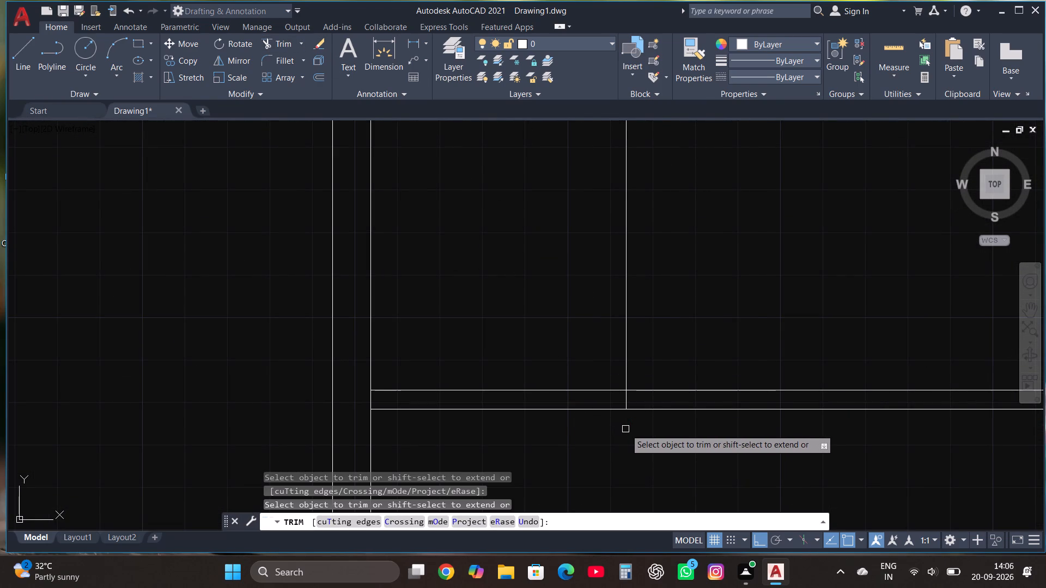
pyautogui.click(625, 397)
pyautogui.scroll(-1, 637, 453)
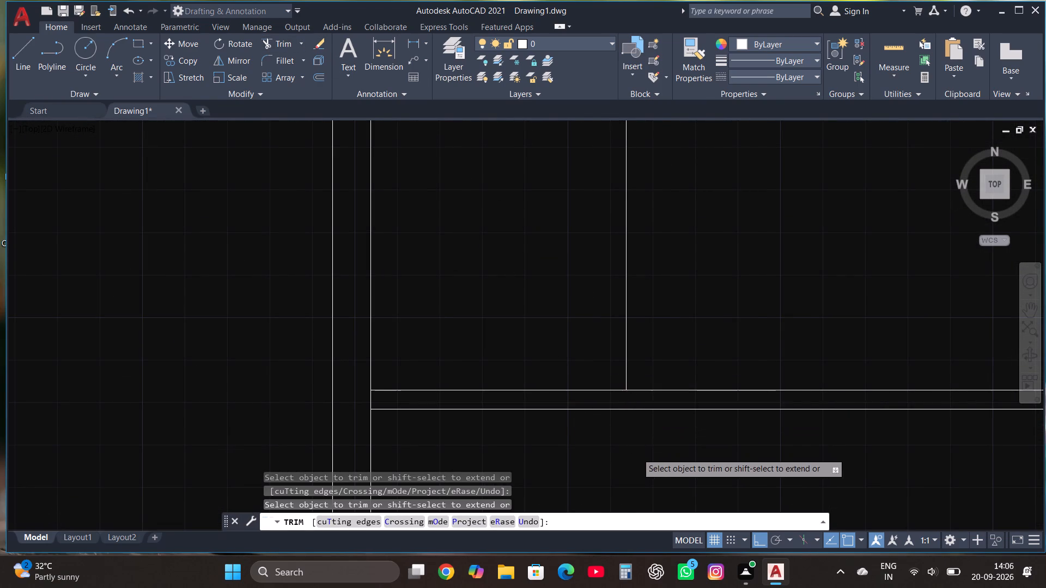
pyautogui.scroll(-3, 637, 453)
pyautogui.press('Escape')
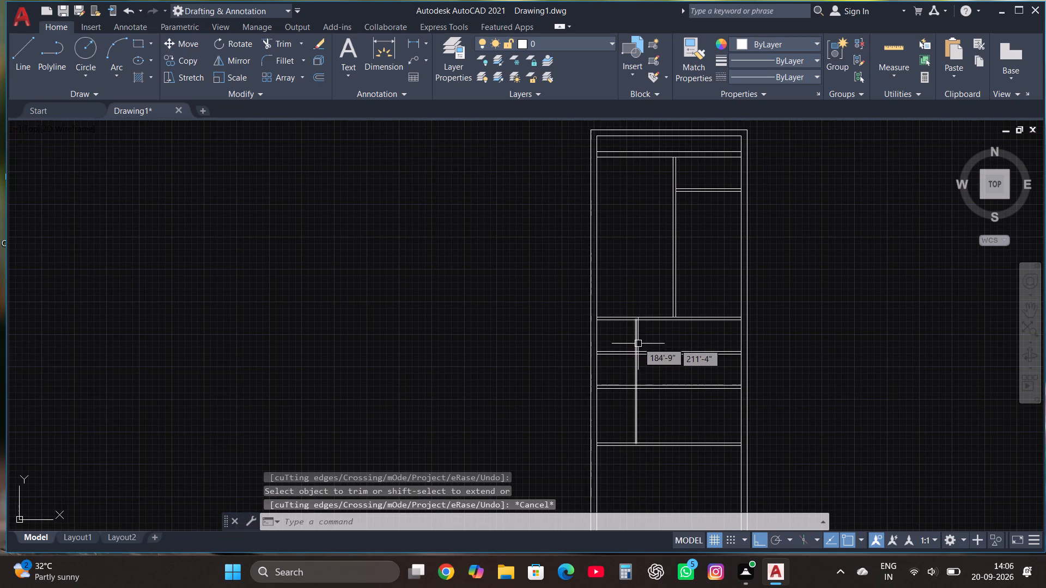
# Offset the new vertical line 4.5" to the right to form a partition through the three middle rooms.
pyautogui.click(638, 342)
pyautogui.click(319, 76)
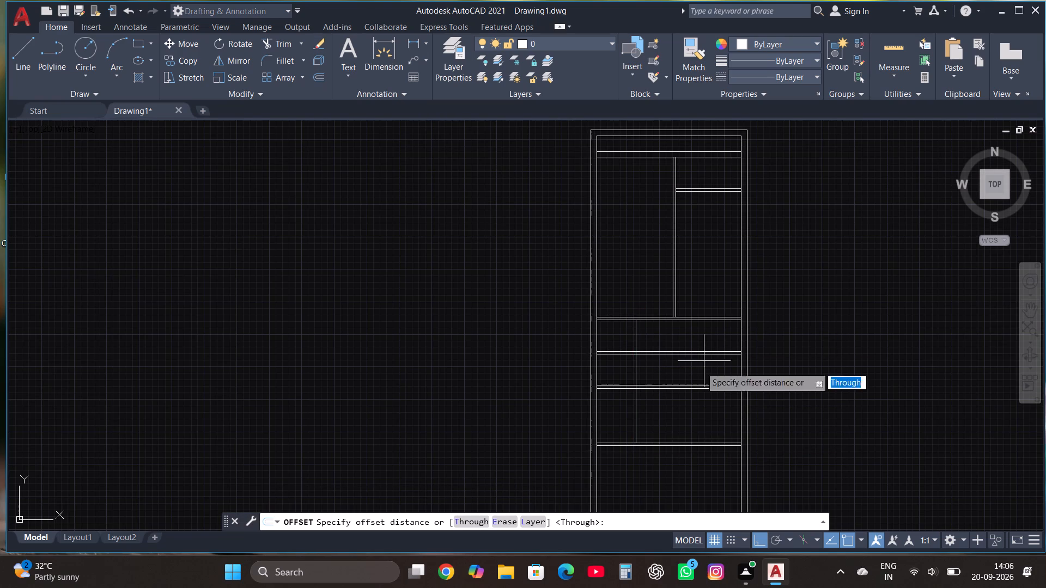
pyautogui.click(635, 367)
pyautogui.click(640, 369)
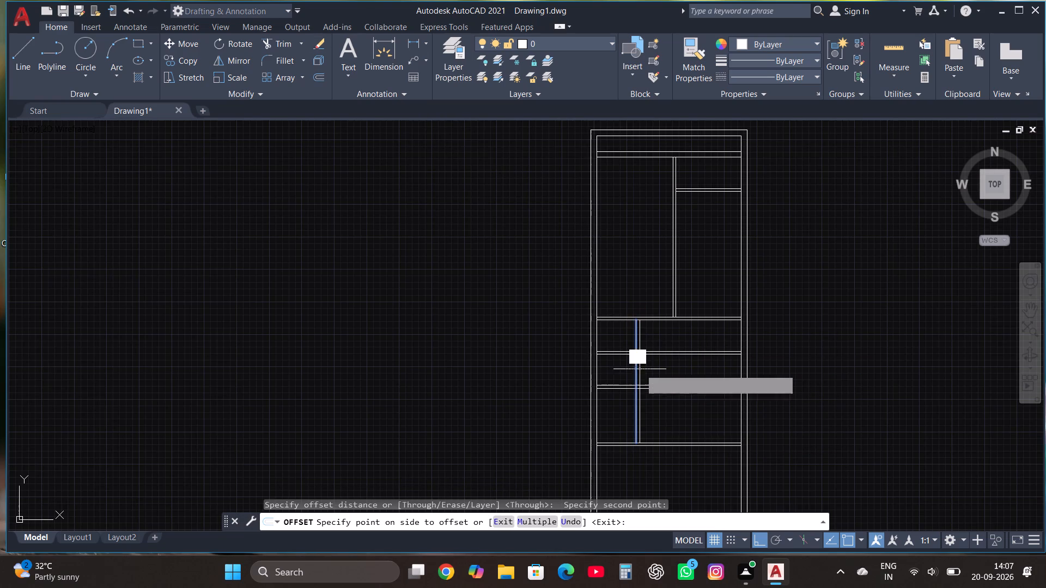
pyautogui.write('4.5"')
pyautogui.press('Return')
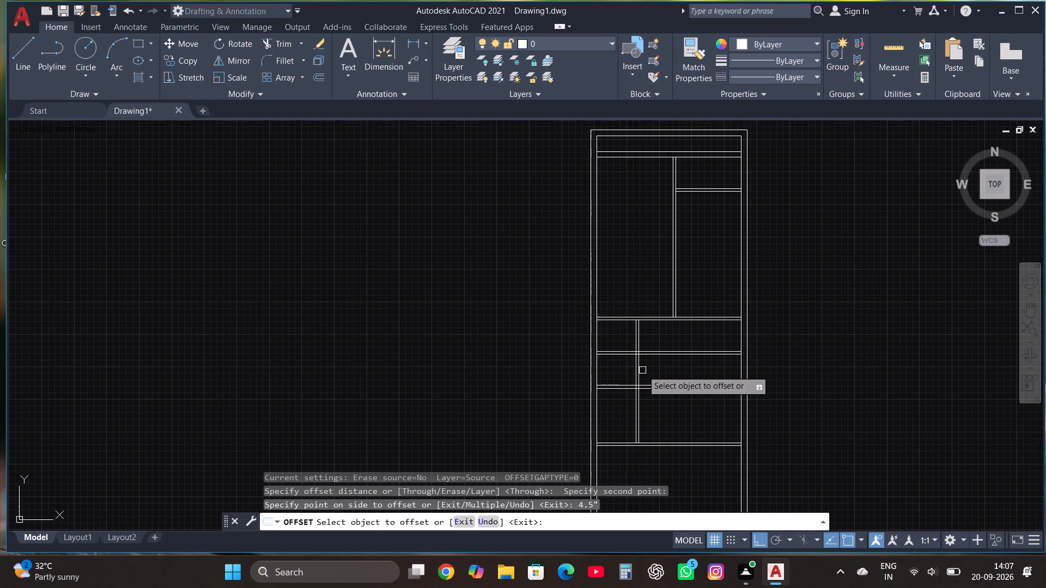
pyautogui.press('Escape')
# Trim the left partition line and the cross-wall lines inside the new partition at its two crossings and its bottom junction.
pyautogui.scroll(1, 642, 371)
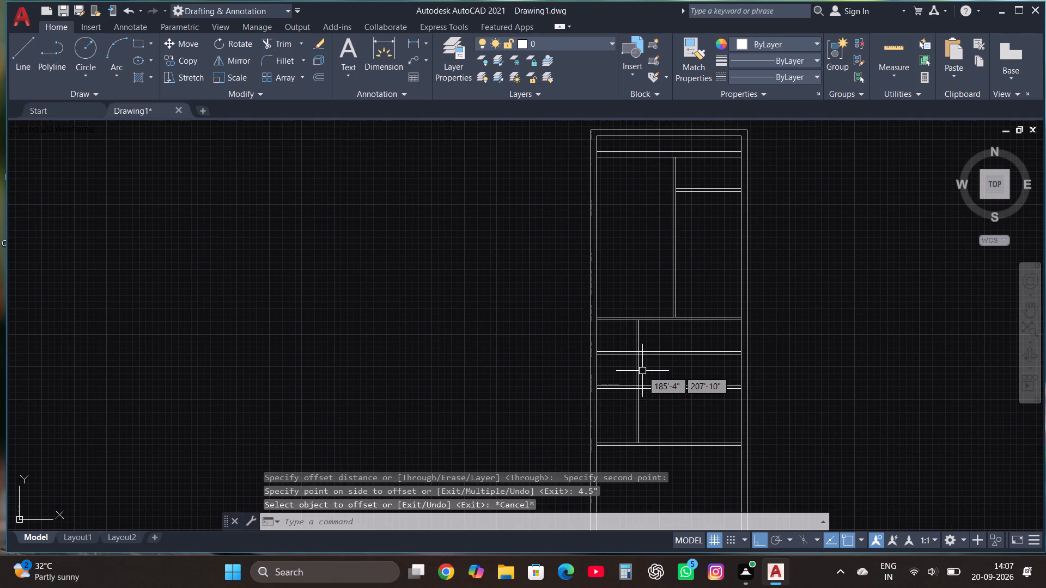
pyautogui.scroll(2, 642, 372)
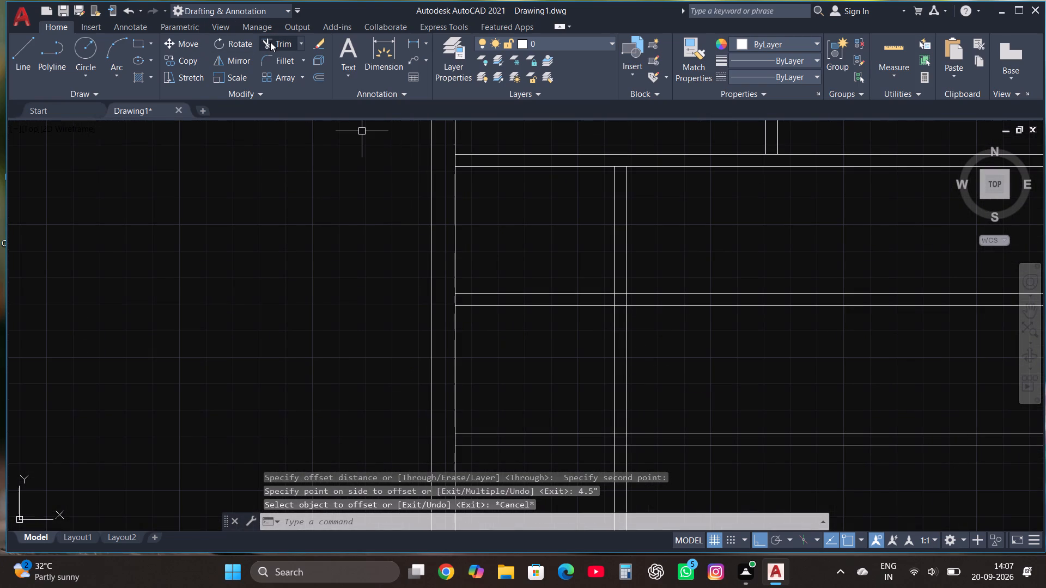
pyautogui.click(273, 44)
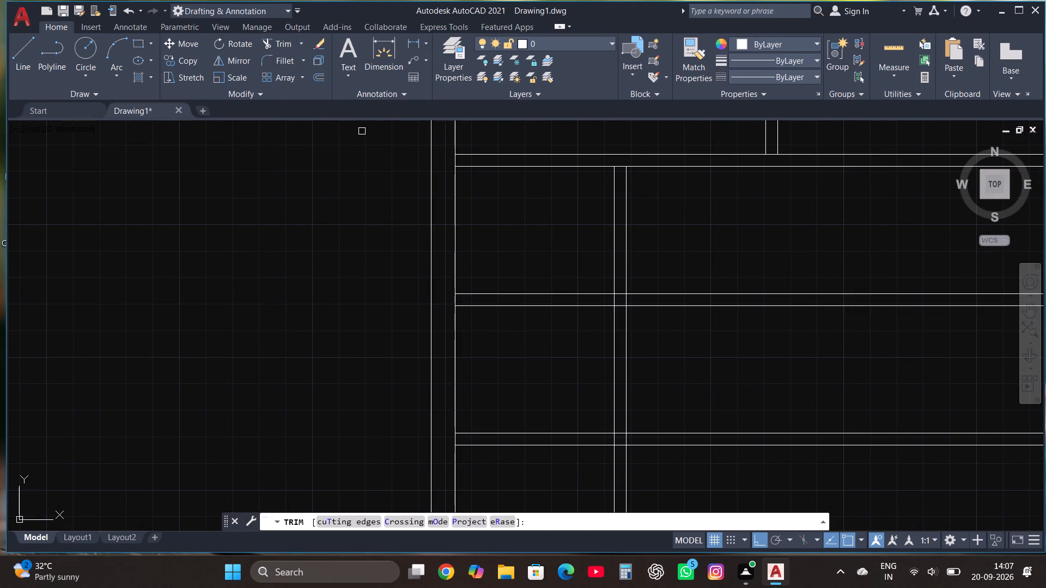
pyautogui.moveTo(613, 303); pyautogui.dragTo(619, 303)
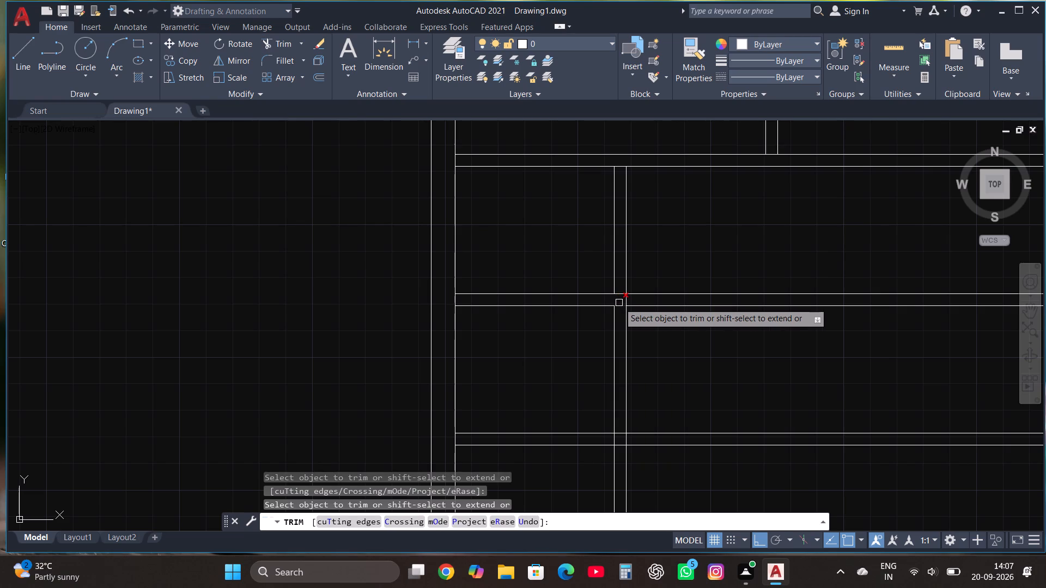
pyautogui.click(619, 303)
pyautogui.click(618, 293)
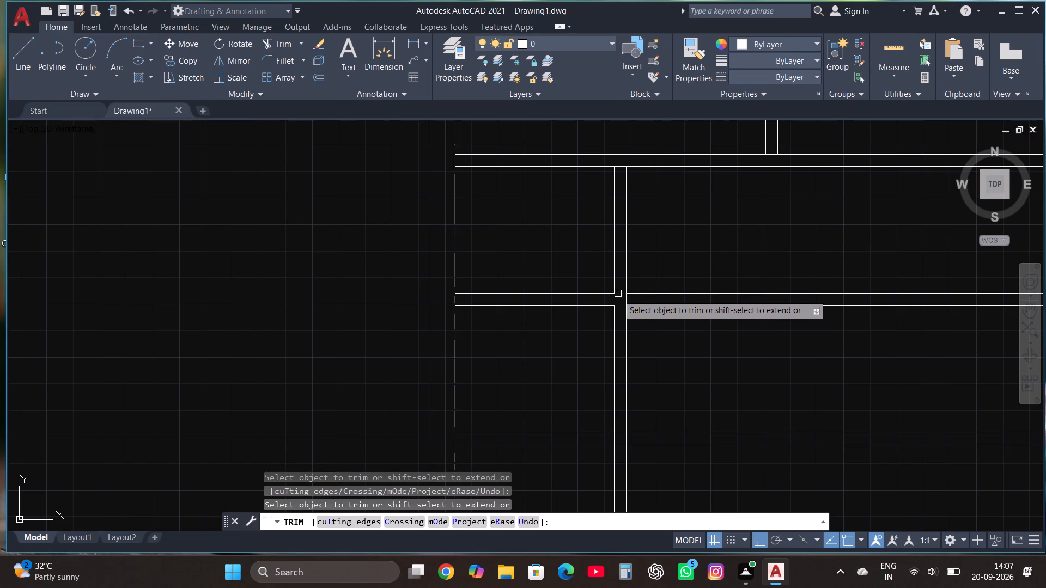
pyautogui.click(615, 440)
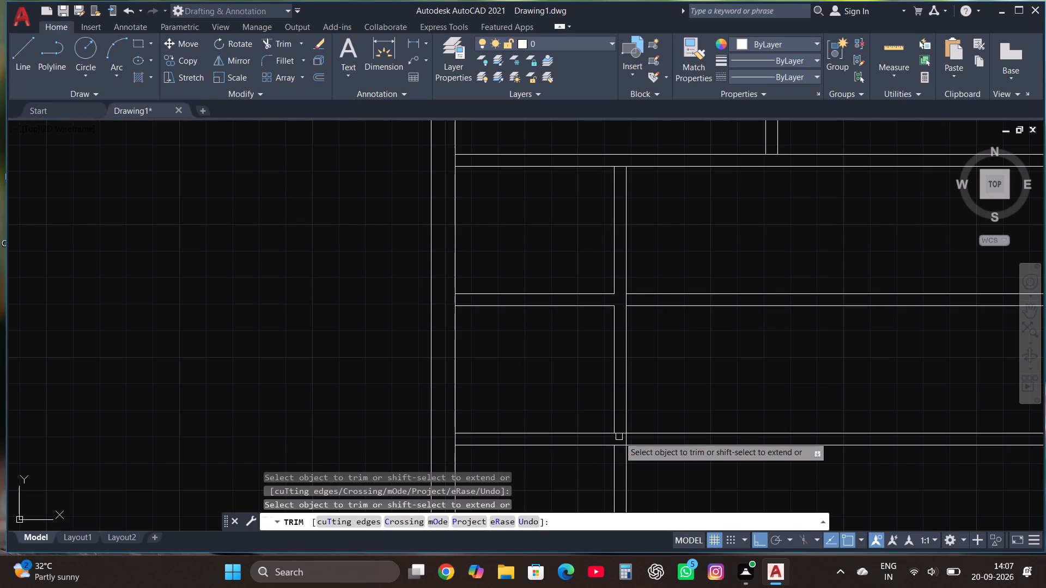
pyautogui.click(619, 436)
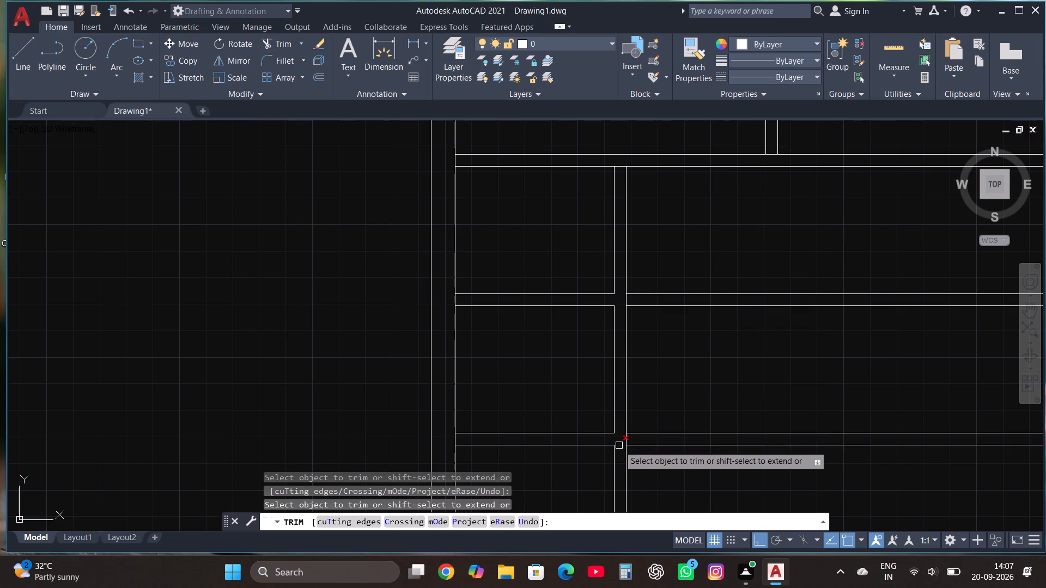
pyautogui.click(619, 445)
pyautogui.scroll(-6, 617, 356)
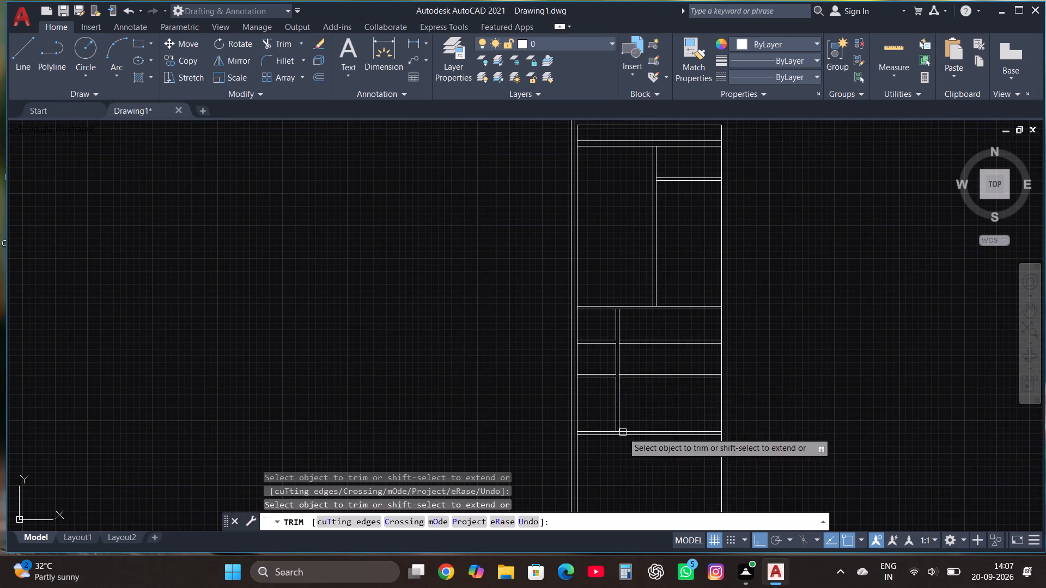
pyautogui.scroll(5, 623, 432)
pyautogui.click(567, 434)
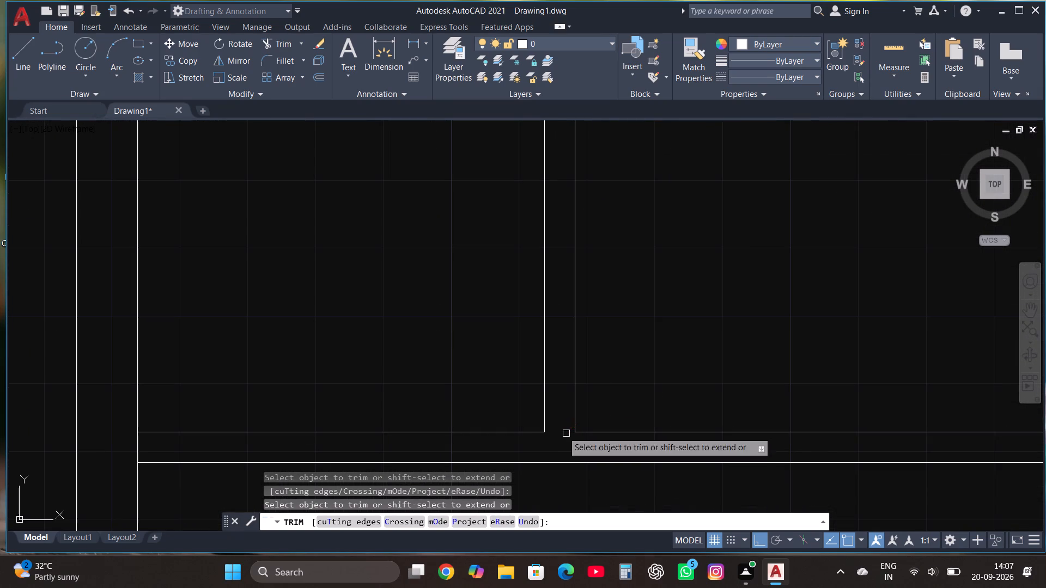
# Trim the partition's right line where it passes through the upper of the two crossing cross walls.
pyautogui.scroll(-3, 555, 401)
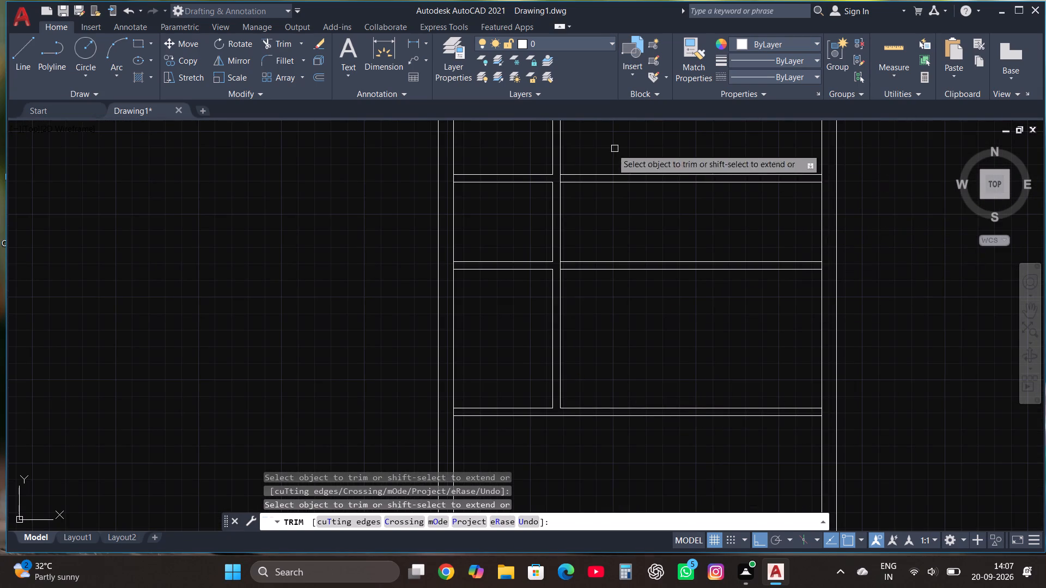
pyautogui.scroll(3, 569, 149)
pyautogui.click(527, 271)
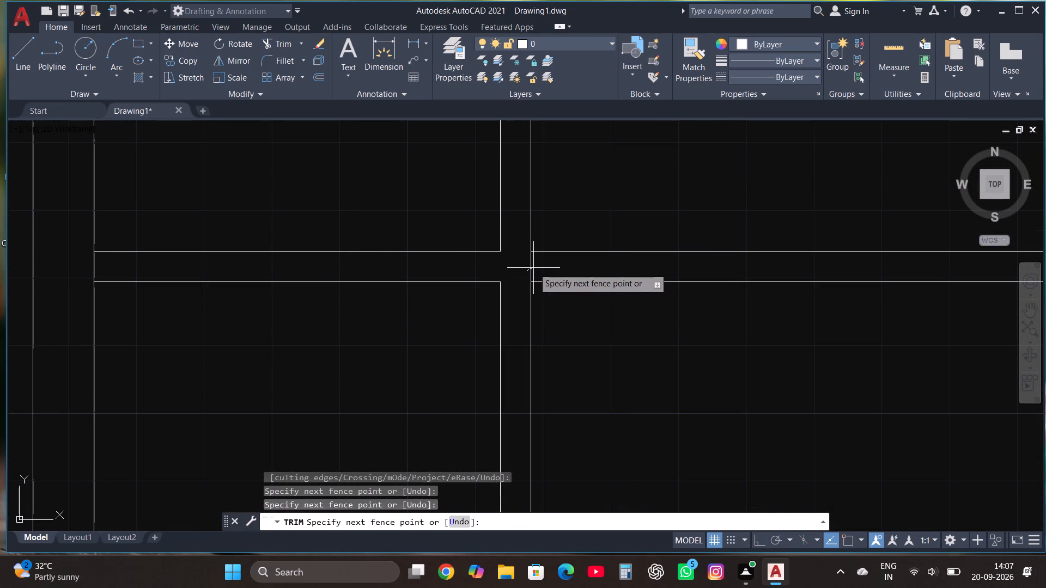
pyautogui.click(536, 268)
# Trim the left outer wall's inner line where the three cross walls around and below the middle rooms meet it.
pyautogui.scroll(-1, 536, 268)
pyautogui.click(259, 265)
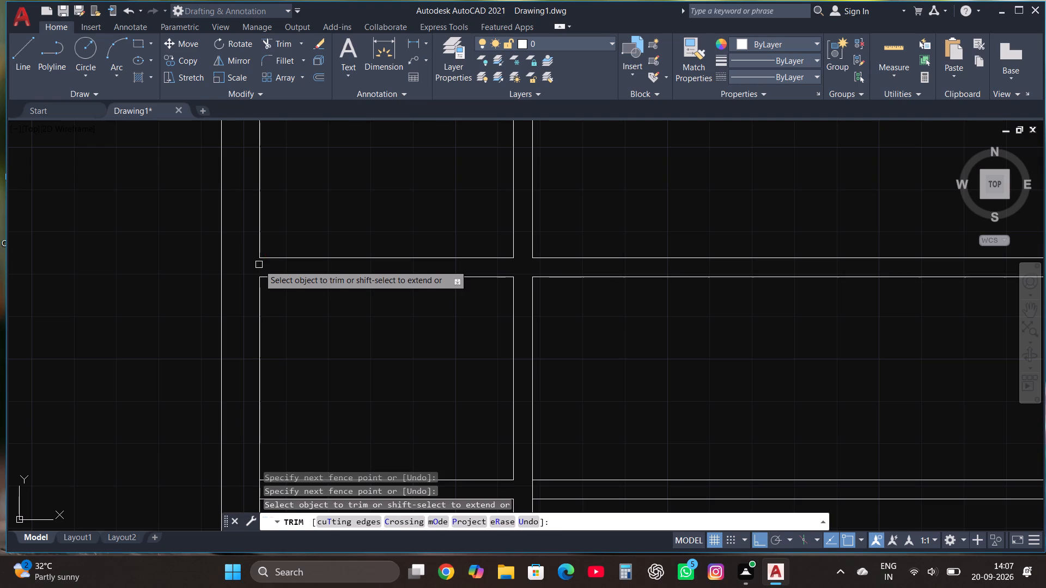
pyautogui.scroll(-3, 281, 265)
pyautogui.scroll(3, 267, 346)
pyautogui.click(296, 246)
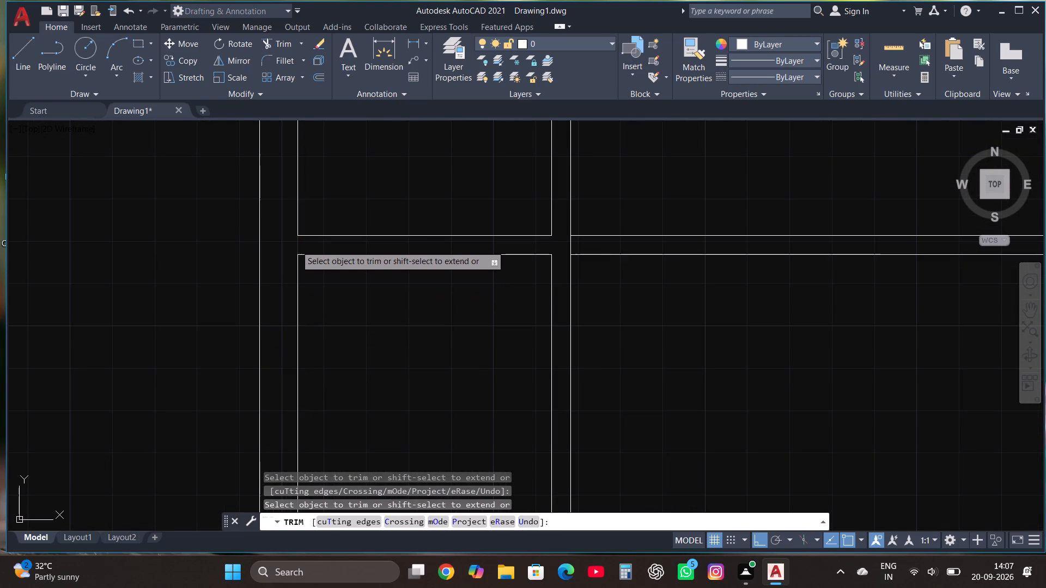
pyautogui.scroll(-2, 468, 248)
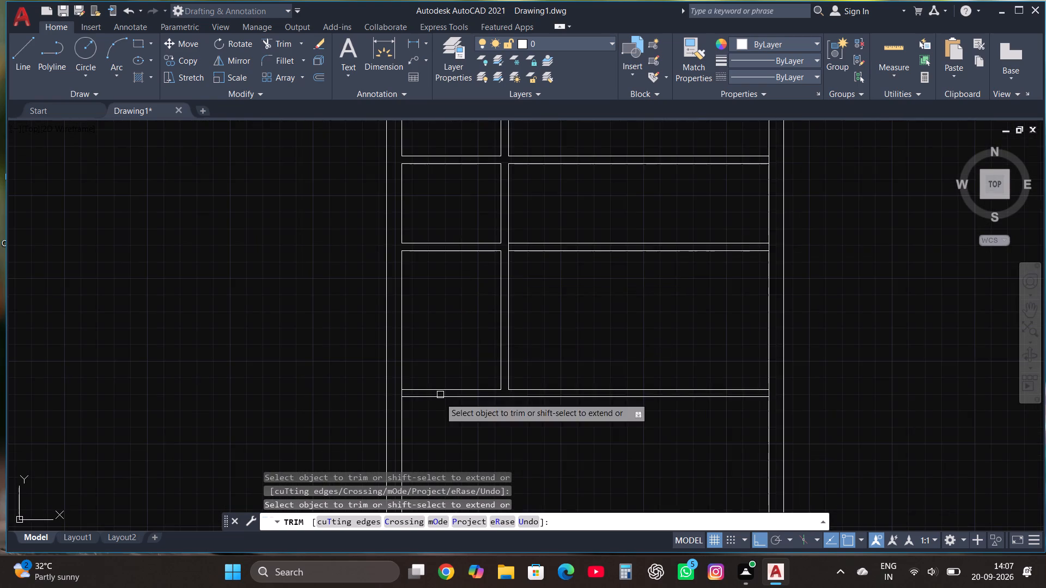
pyautogui.scroll(3, 433, 412)
pyautogui.click(348, 367)
pyautogui.scroll(-4, 348, 366)
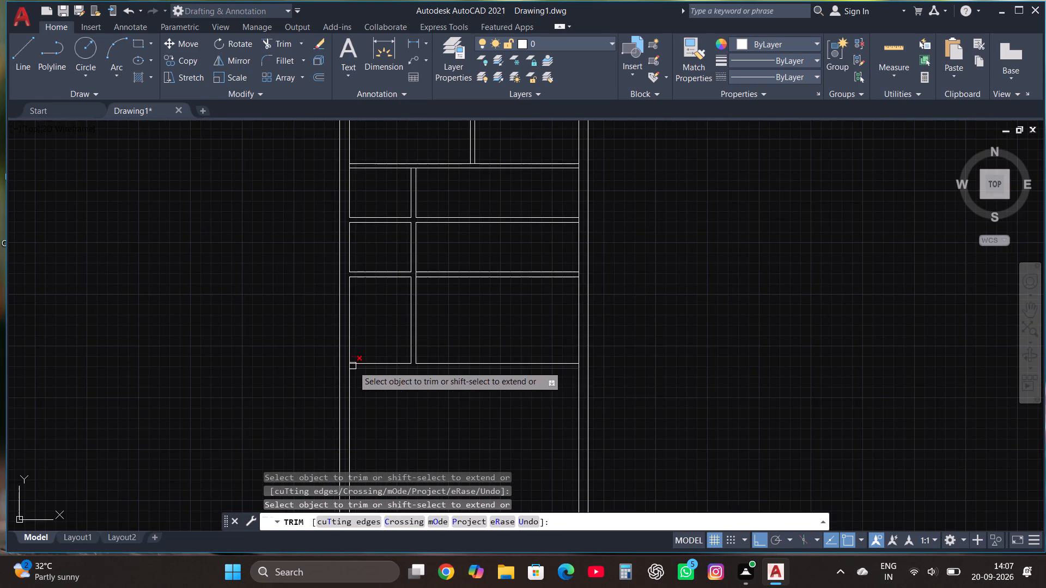
# Trim the right outer wall's inner line at the two cross walls between the middle rooms and the one above them.
pyautogui.scroll(3, 550, 271)
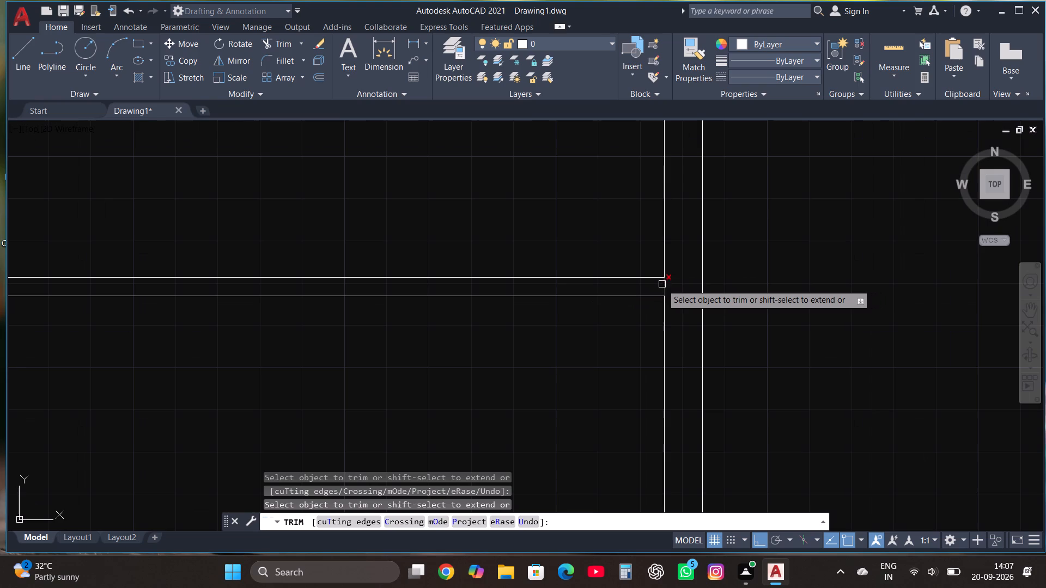
pyautogui.click(661, 284)
pyautogui.scroll(-4, 664, 322)
pyautogui.scroll(4, 660, 289)
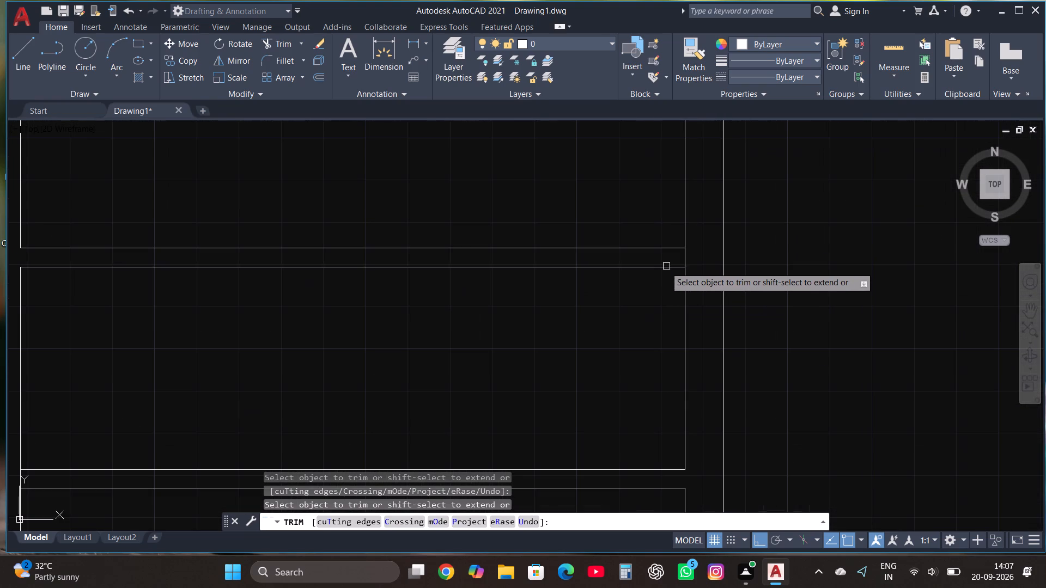
pyautogui.click(683, 261)
pyautogui.scroll(-2, 688, 307)
pyautogui.scroll(3, 685, 199)
pyautogui.click(696, 210)
pyautogui.scroll(-5, 704, 273)
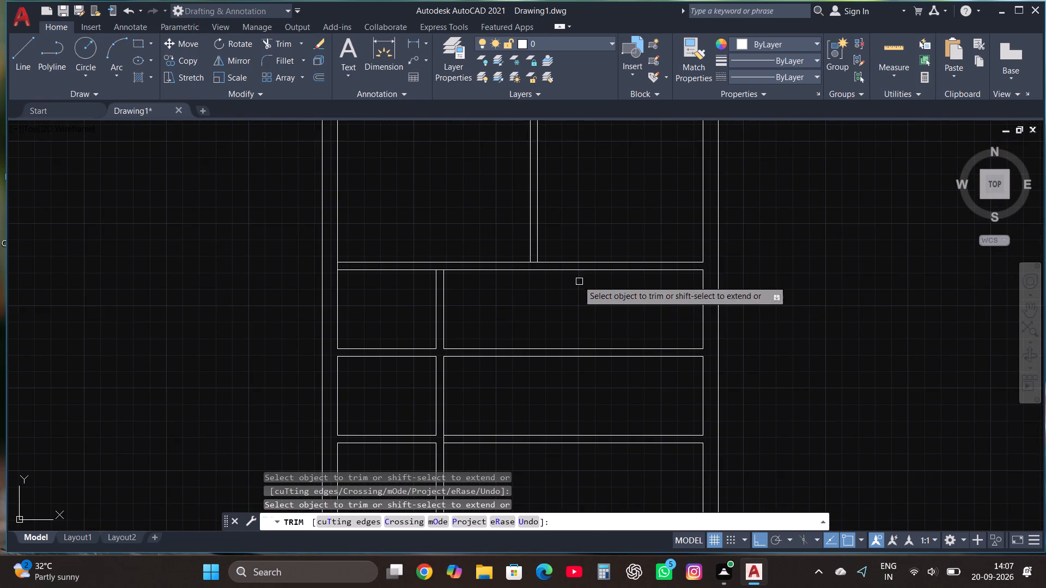
# Open the junctions of the cross wall above the middle rooms by trimming at both partitions and at the left outer wall.
pyautogui.scroll(5, 534, 255)
pyautogui.click(508, 326)
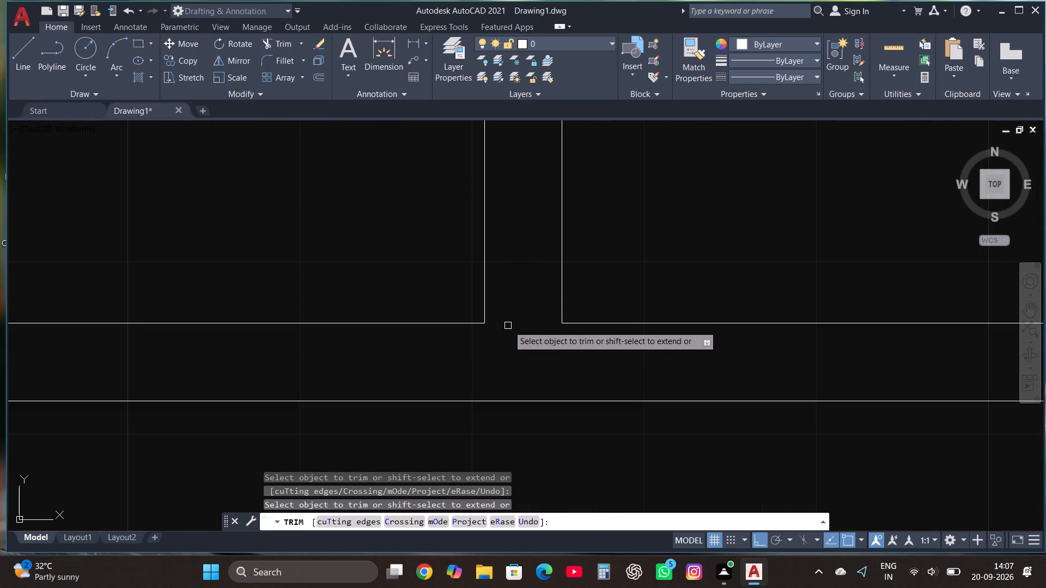
pyautogui.scroll(-4, 656, 322)
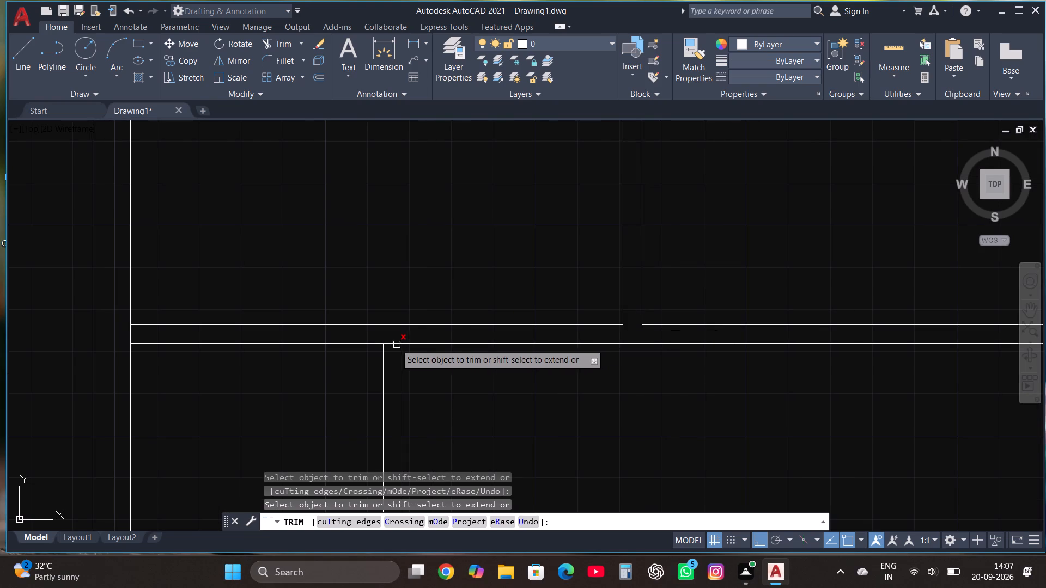
pyautogui.click(392, 344)
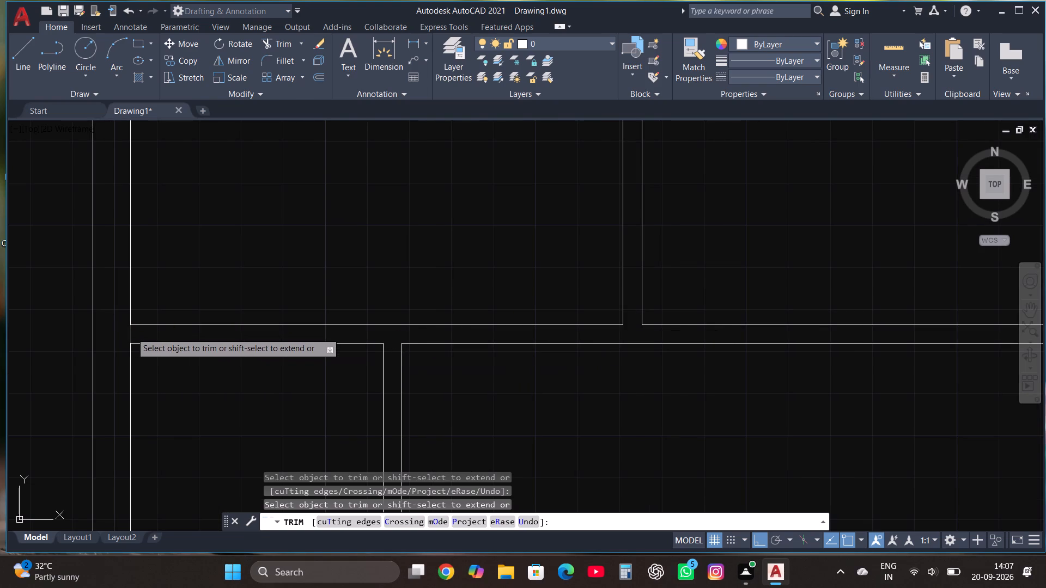
pyautogui.click(131, 333)
# Trim the right outer wall's inner line at the short cross partition in the upper right rooms and at the topmost cross wall.
pyautogui.scroll(-5, 381, 350)
pyautogui.scroll(-2, 423, 375)
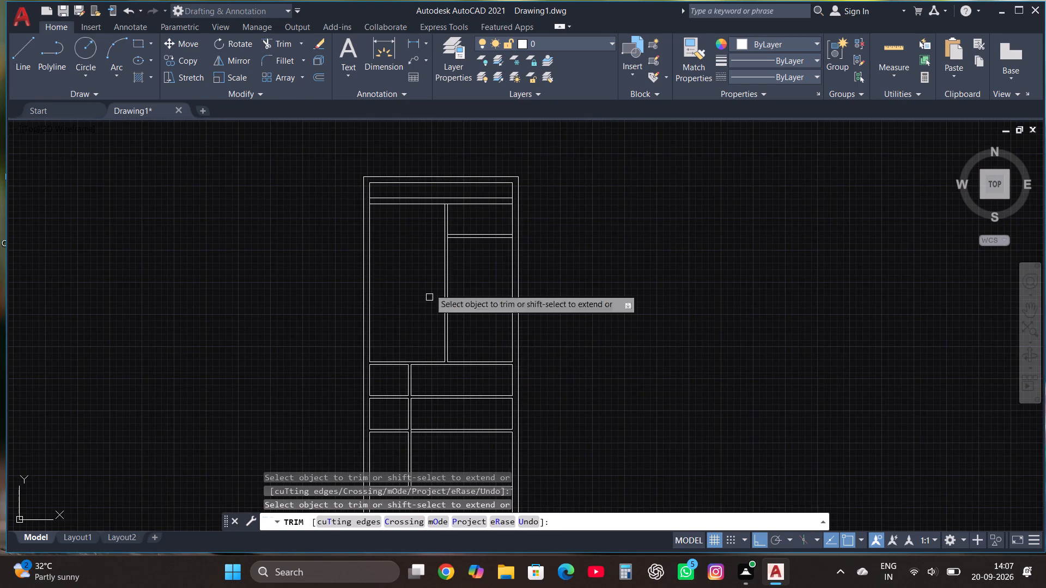
pyautogui.scroll(3, 490, 216)
pyautogui.scroll(2, 568, 284)
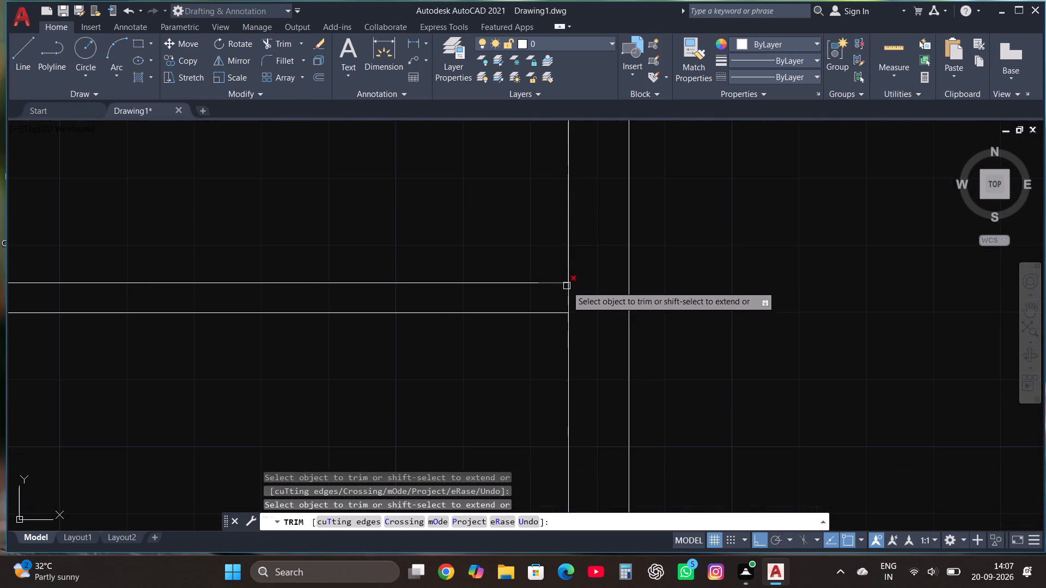
pyautogui.click(568, 297)
pyautogui.scroll(-2, 571, 309)
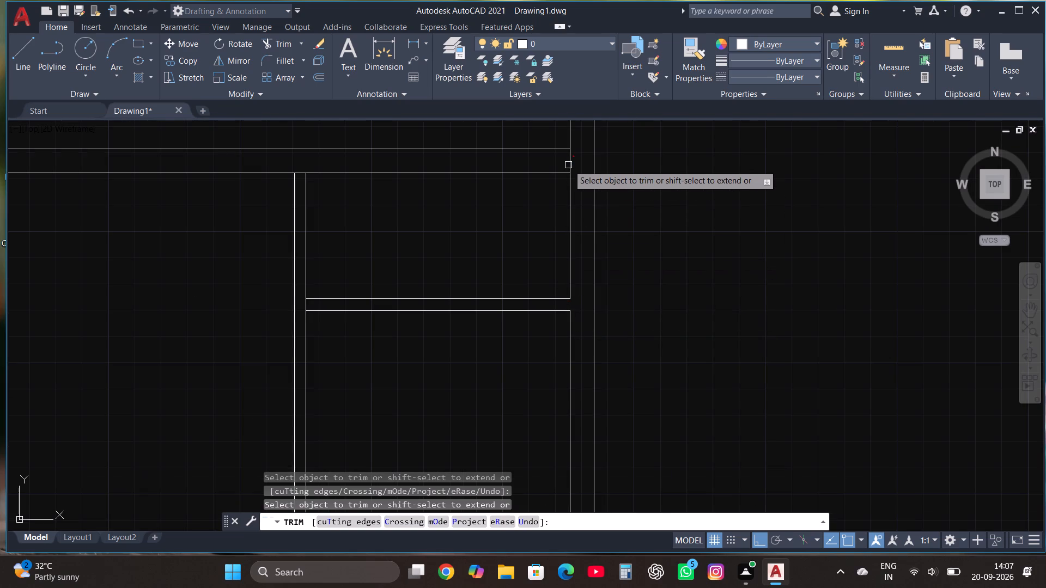
pyautogui.click(568, 165)
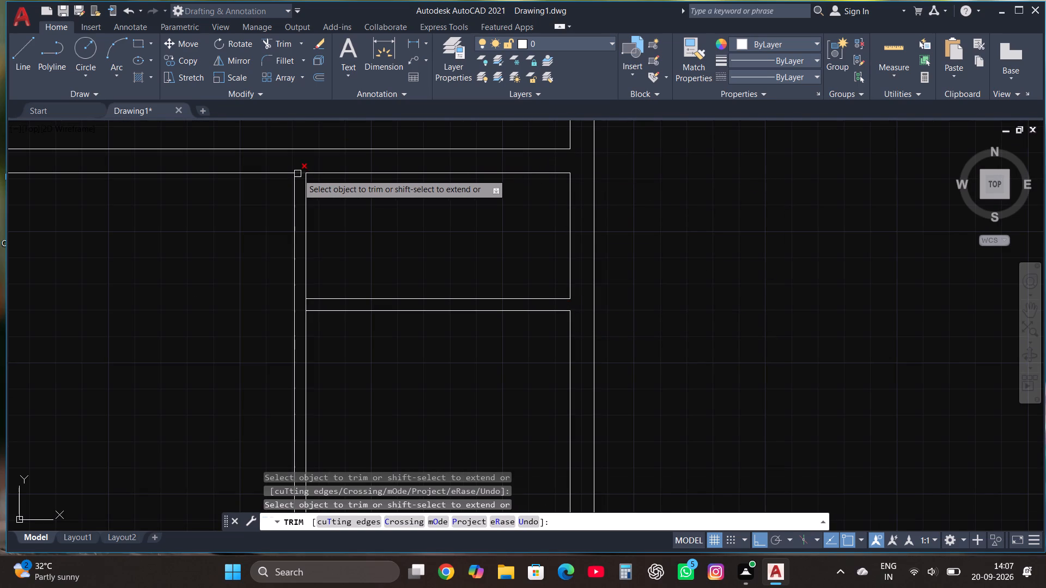
# Trim the topmost cross wall's junctions with the upper partition and left wall, plus the partition's right line at the short cross partition.
pyautogui.click(297, 174)
pyautogui.scroll(-4, 408, 278)
pyautogui.scroll(4, 342, 258)
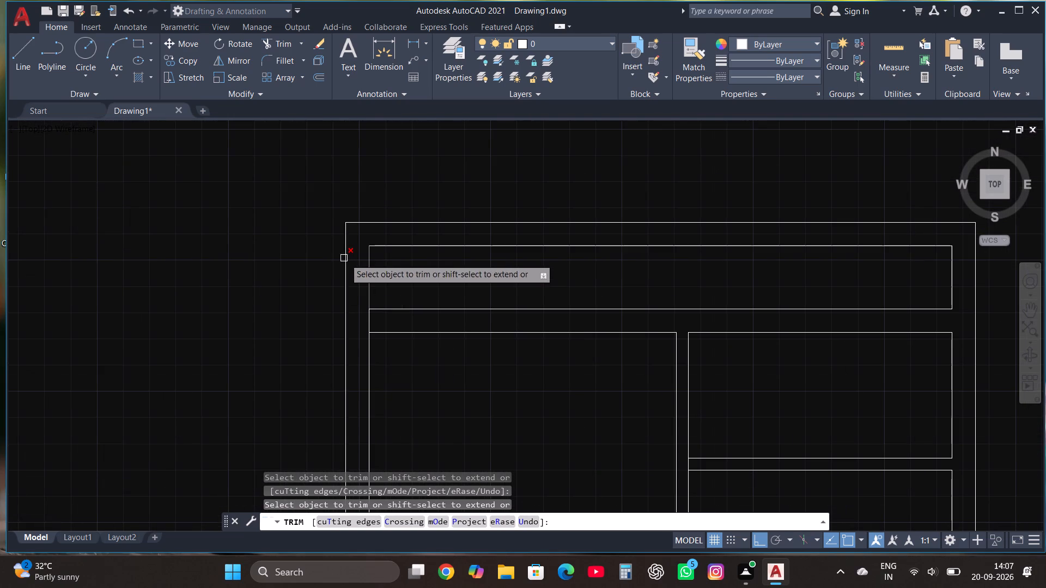
pyautogui.click(371, 321)
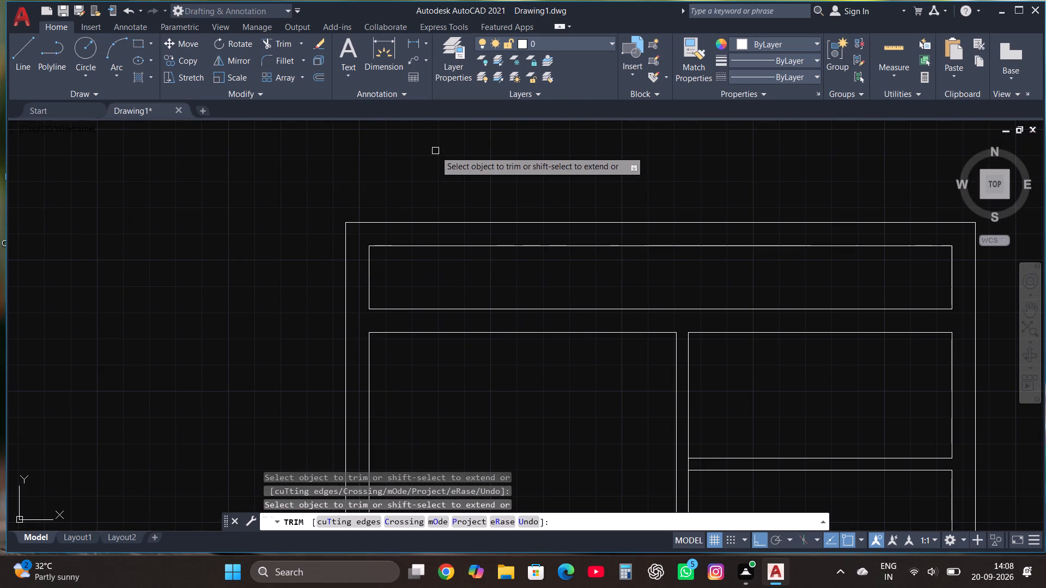
pyautogui.click(689, 464)
# Trim the middle-room partition's right line where it passes through the lower of the two crossing cross walls.
pyautogui.scroll(-3, 628, 322)
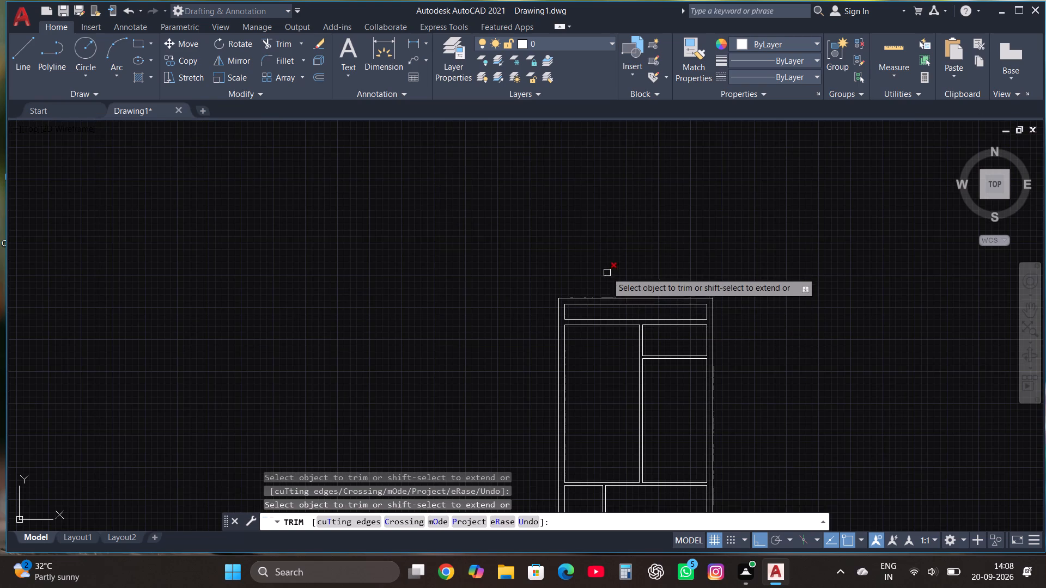
pyautogui.scroll(-2, 604, 258)
pyautogui.scroll(2, 627, 393)
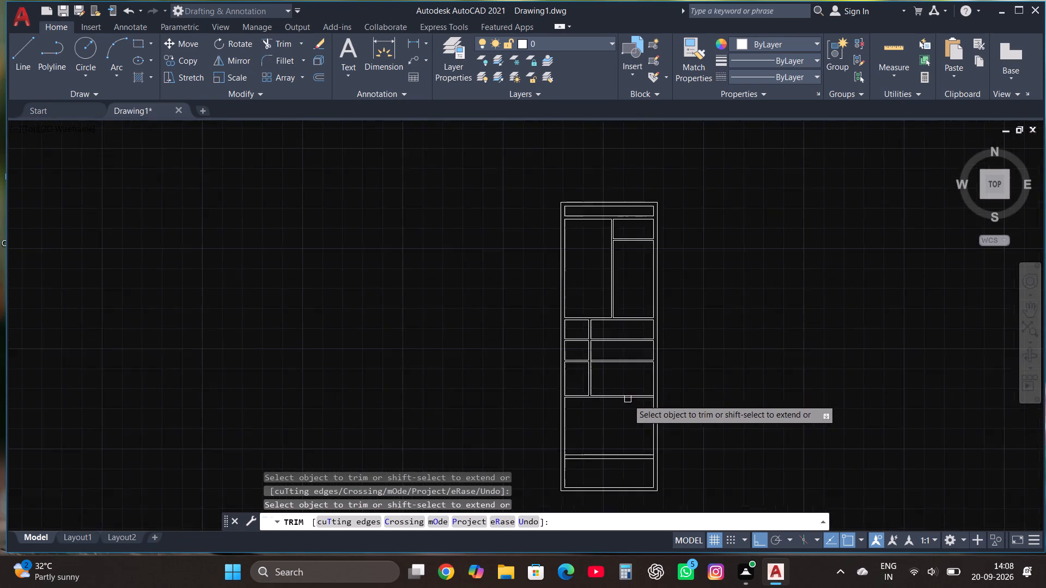
pyautogui.scroll(1, 628, 399)
pyautogui.scroll(1, 552, 285)
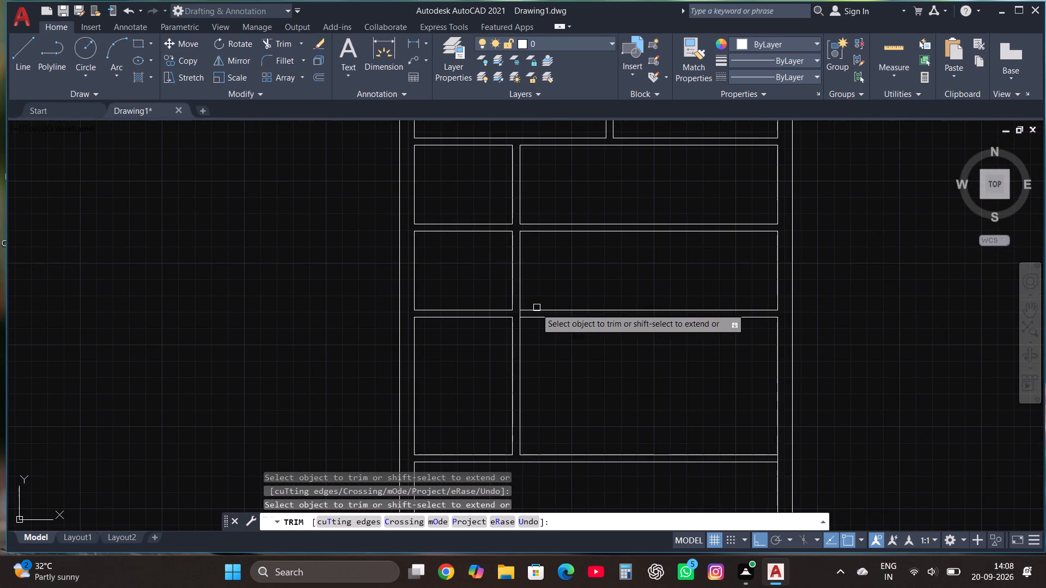
pyautogui.click(519, 314)
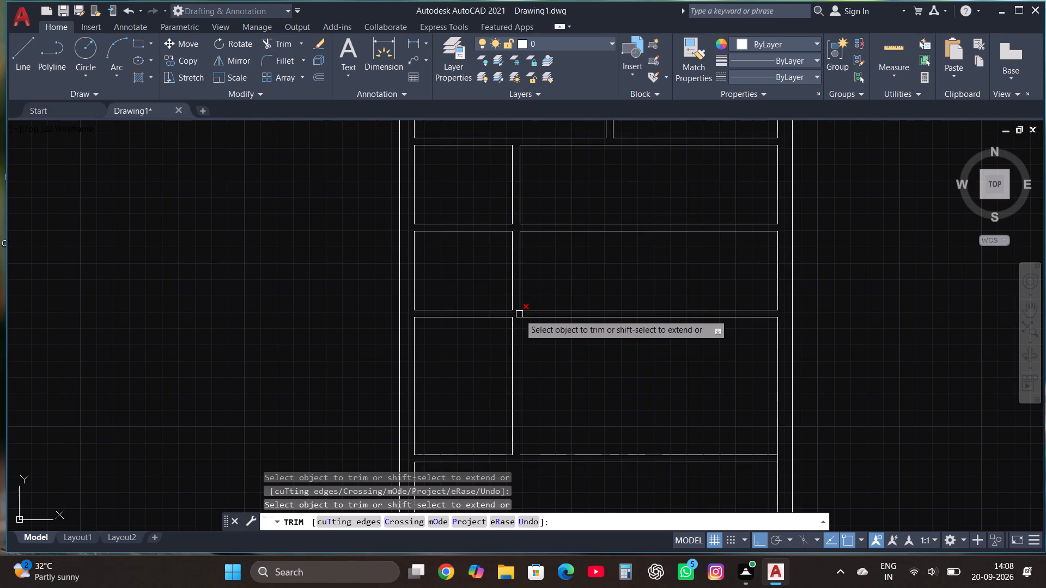
# Trim the outer walls' inner lines at the remaining junctions with the two lowest cross walls.
pyautogui.scroll(-2, 637, 237)
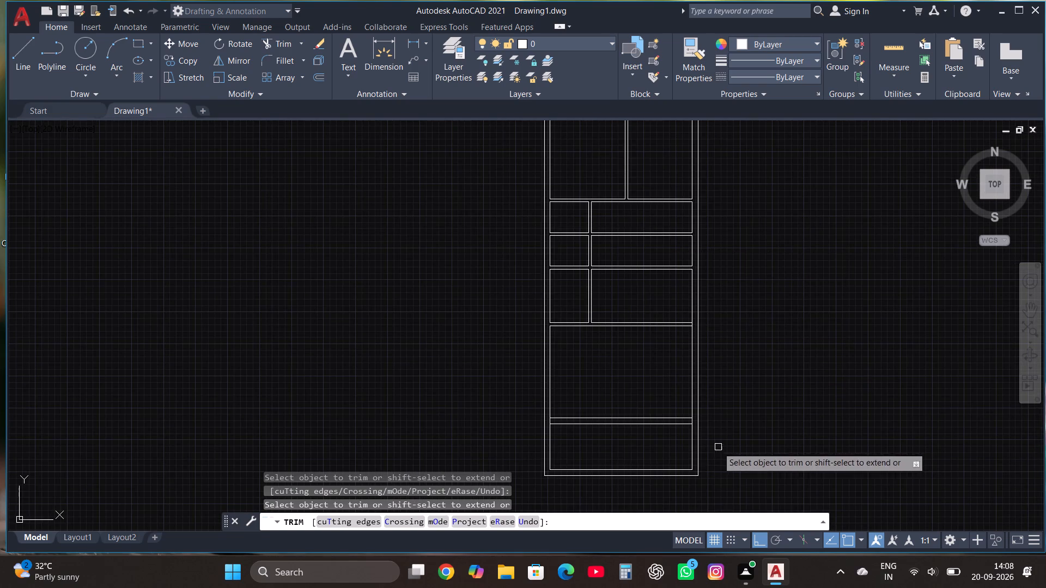
pyautogui.scroll(1, 699, 436)
pyautogui.scroll(3, 682, 260)
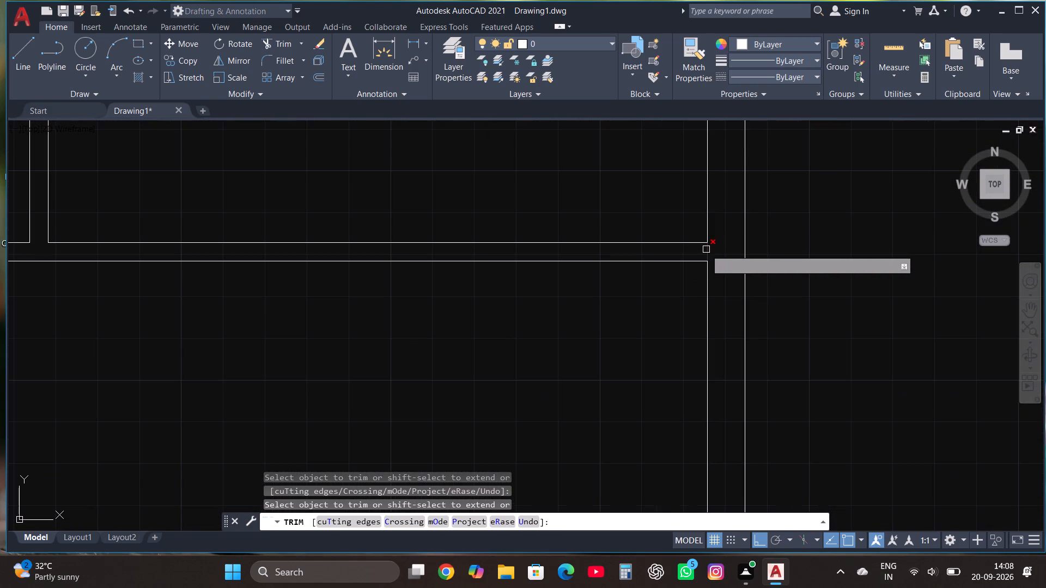
pyautogui.click(704, 249)
pyautogui.click(711, 252)
pyautogui.scroll(-2, 707, 252)
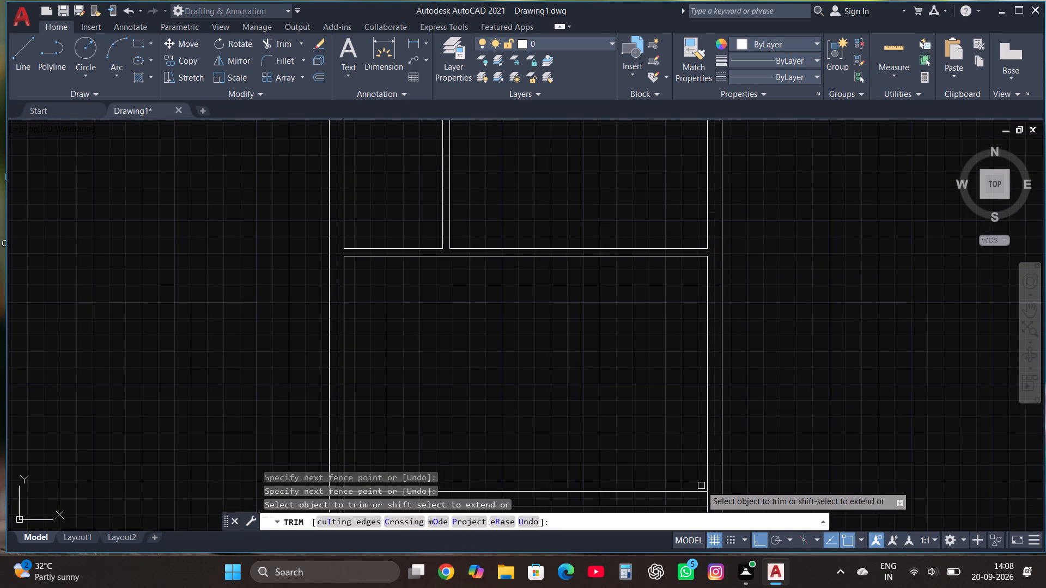
pyautogui.click(710, 499)
pyautogui.scroll(-3, 711, 442)
pyautogui.scroll(3, 610, 478)
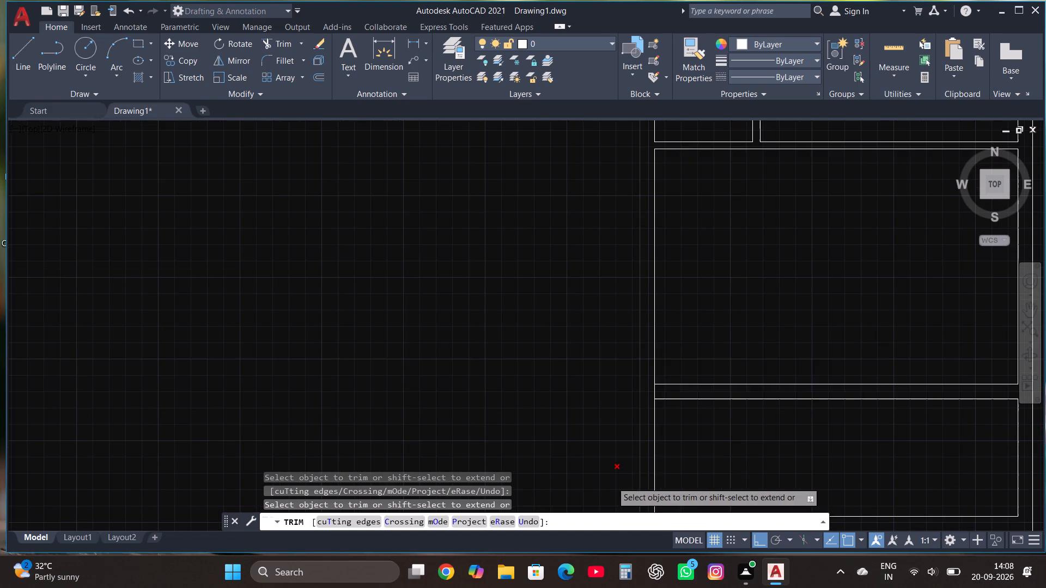
pyautogui.click(653, 392)
pyautogui.scroll(-2, 619, 383)
pyautogui.press('Escape')
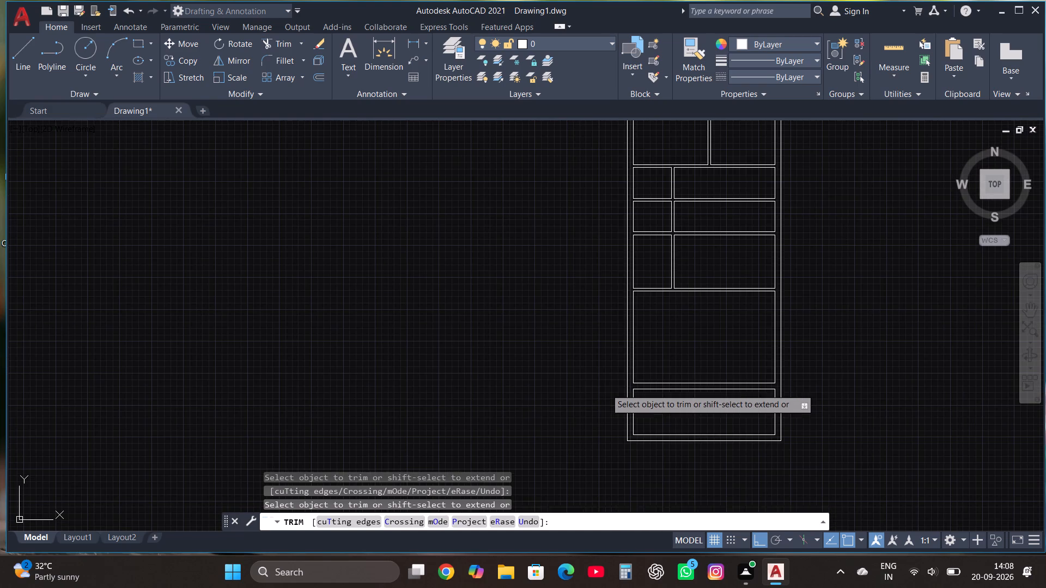
# Open the tool palettes and insert the Door - Imperial block in the empty space left of the floor plan.
pyautogui.scroll(-5, 604, 389)
pyautogui.scroll(2, 641, 345)
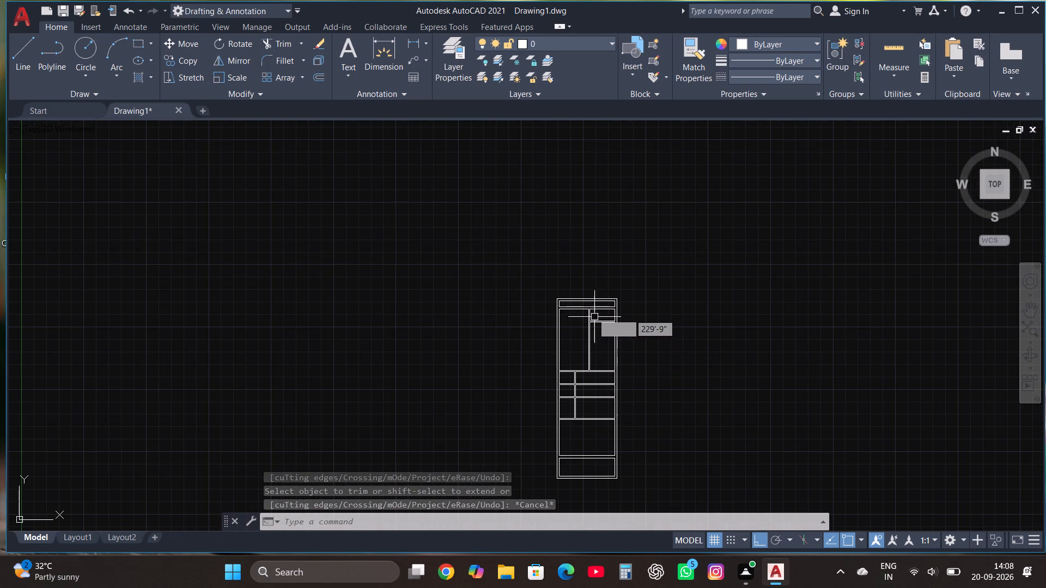
pyautogui.scroll(2, 565, 298)
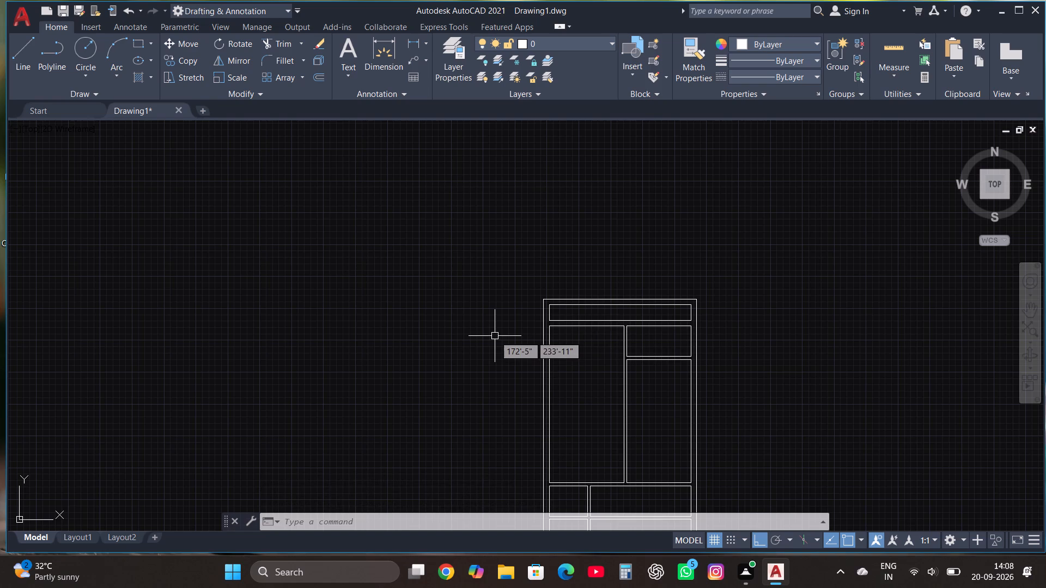
pyautogui.write('TOOL')
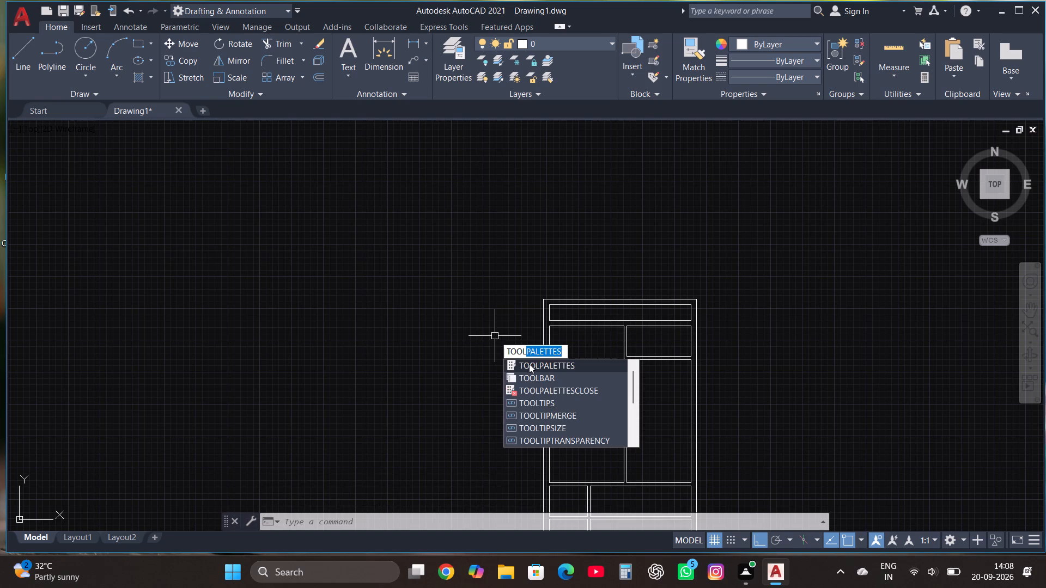
pyautogui.click(533, 365)
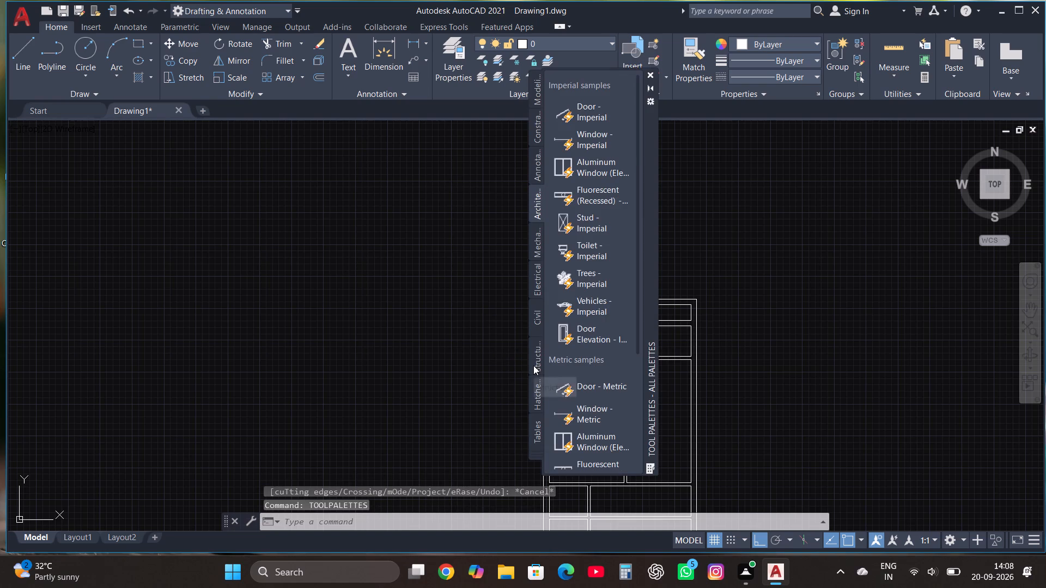
pyautogui.click(575, 113)
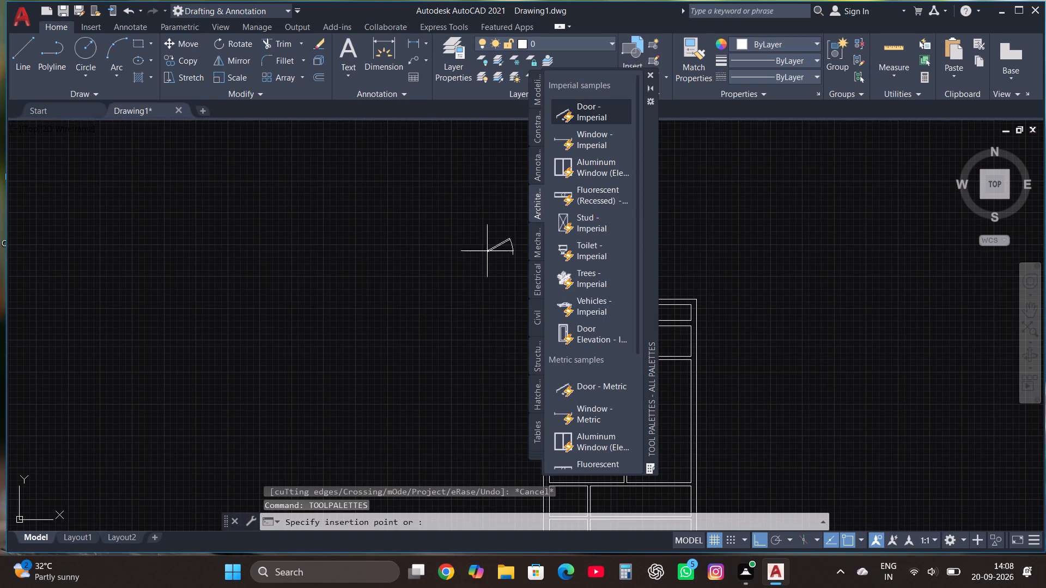
pyautogui.click(367, 326)
# Insert the Toilet - Imperial block above and left of the door block, and close the tool palettes.
pyautogui.click(581, 249)
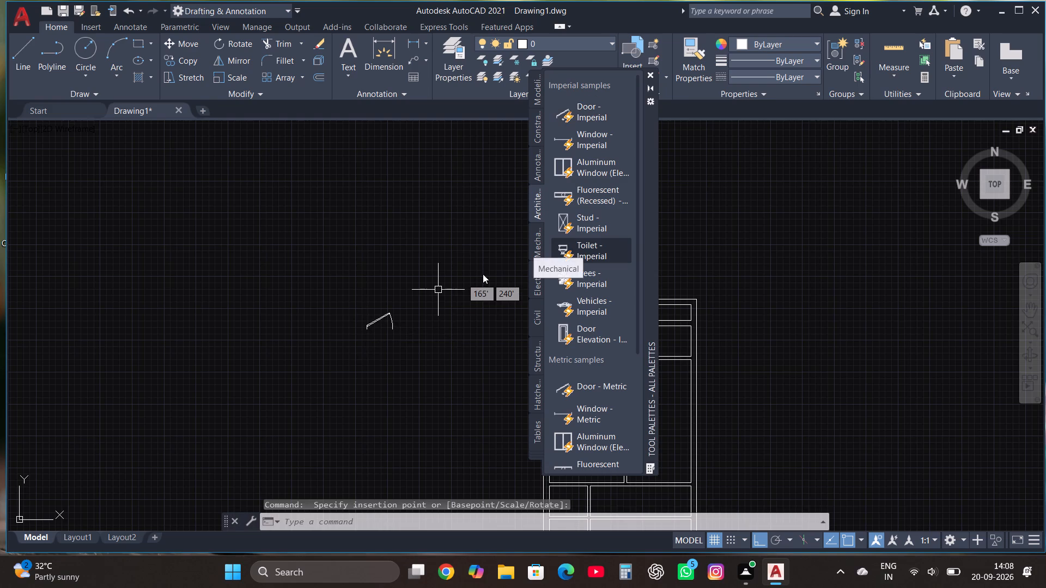
pyautogui.click(318, 264)
pyautogui.click(652, 71)
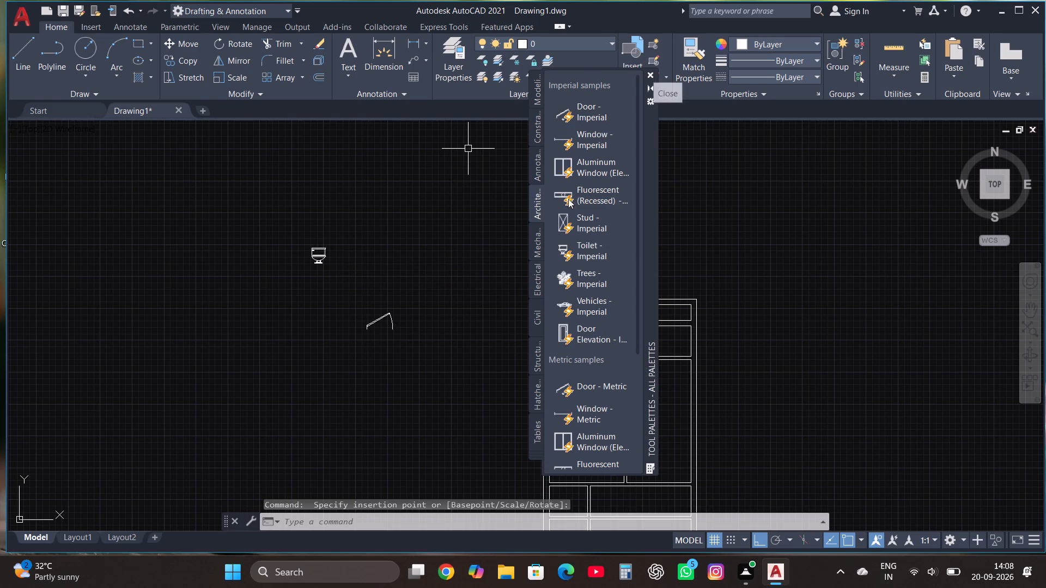
# Set the door block's opening angle so its leaf stands fully open, perpendicular to the doorway.
pyautogui.click(381, 320)
pyautogui.click(366, 318)
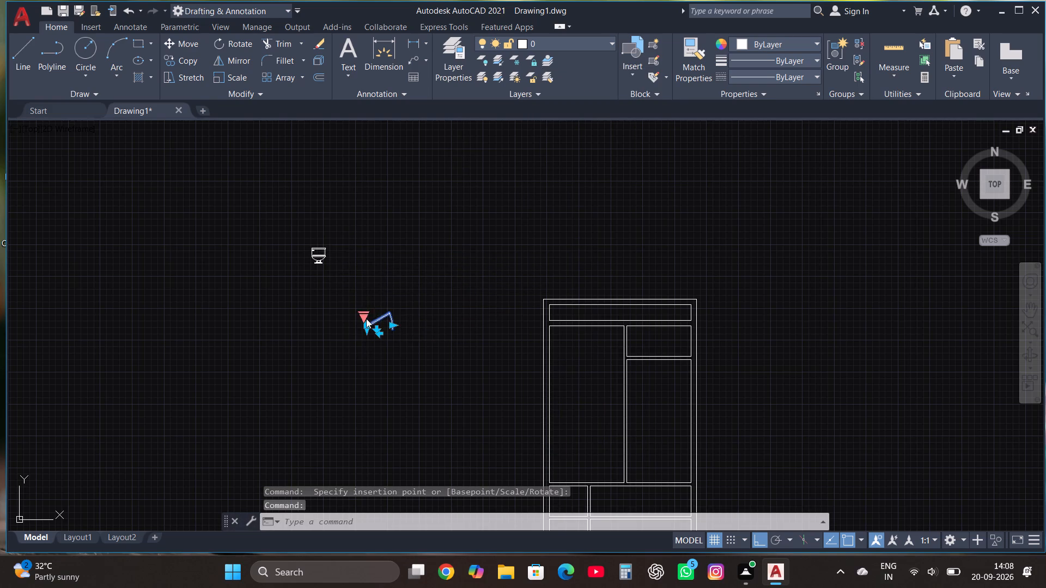
pyautogui.click(418, 366)
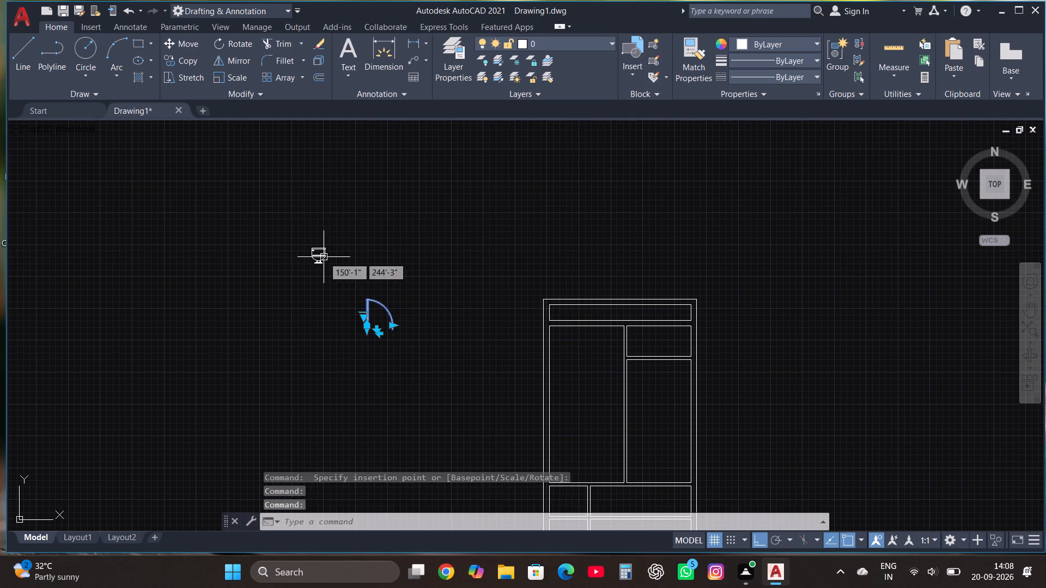
# Switch the toilet block's visibility state to Elongated (Plan).
pyautogui.click(323, 257)
pyautogui.click(311, 269)
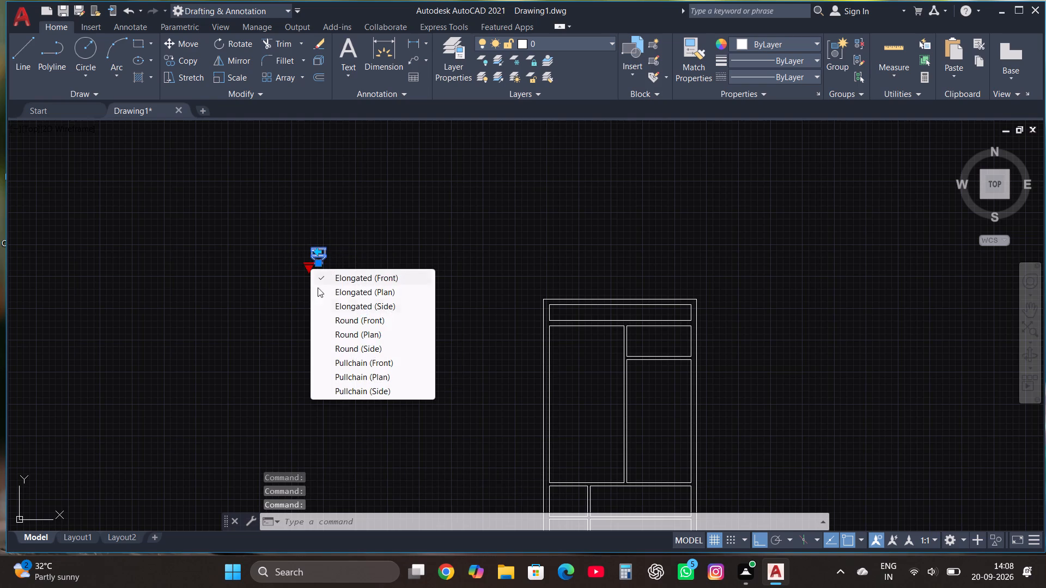
pyautogui.click(390, 295)
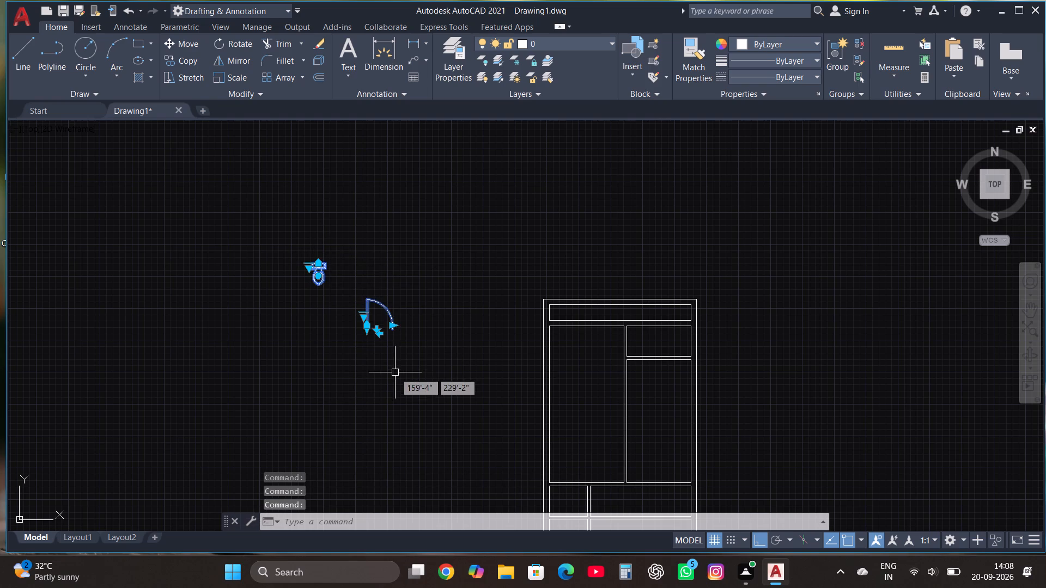
pyautogui.press('Escape')
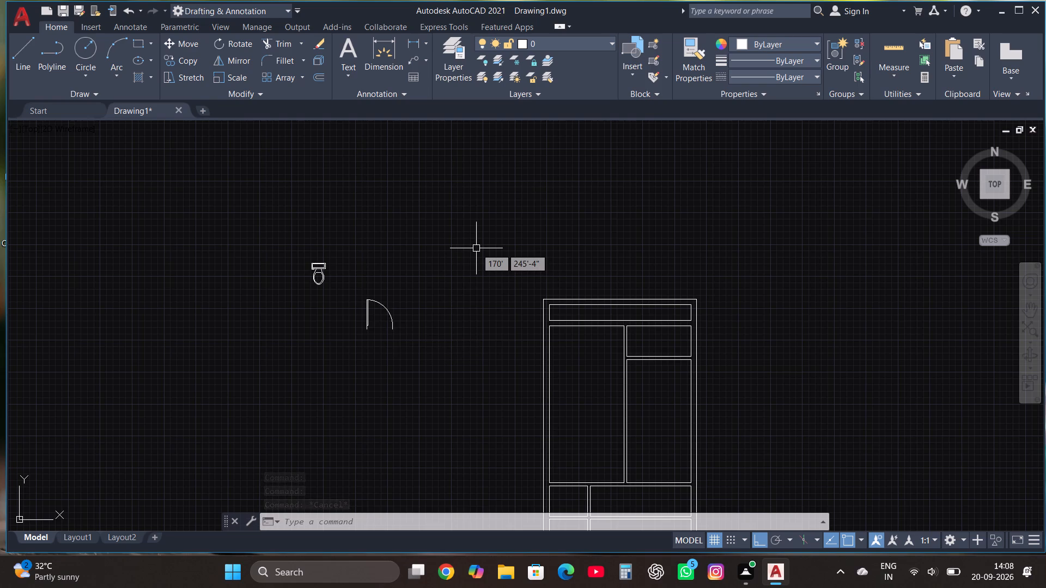
# Mirror the door block about a vertical line on its hinge side, keeping the source door.
pyautogui.click(388, 303)
pyautogui.click(319, 378)
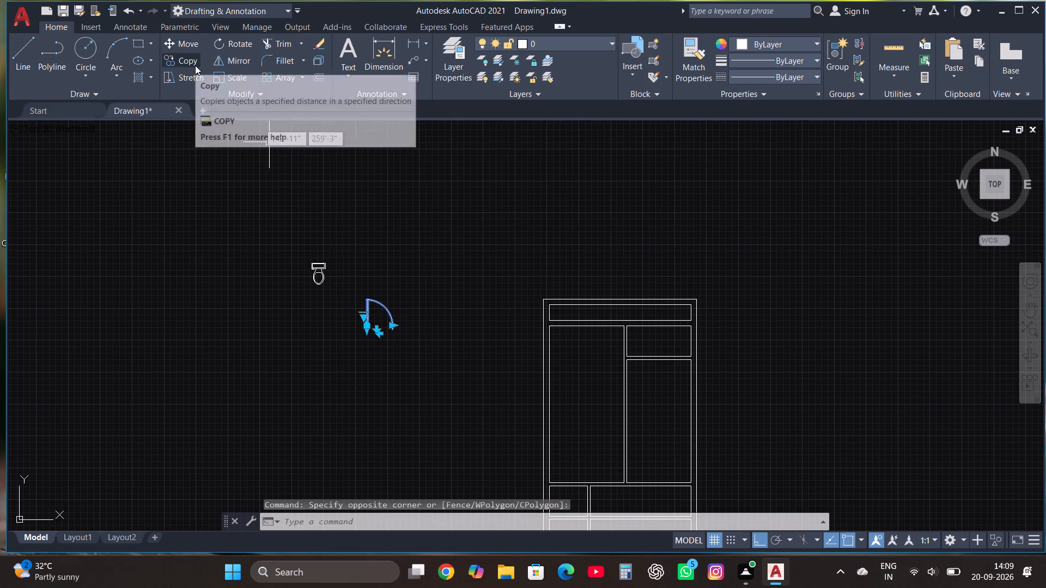
pyautogui.click(232, 57)
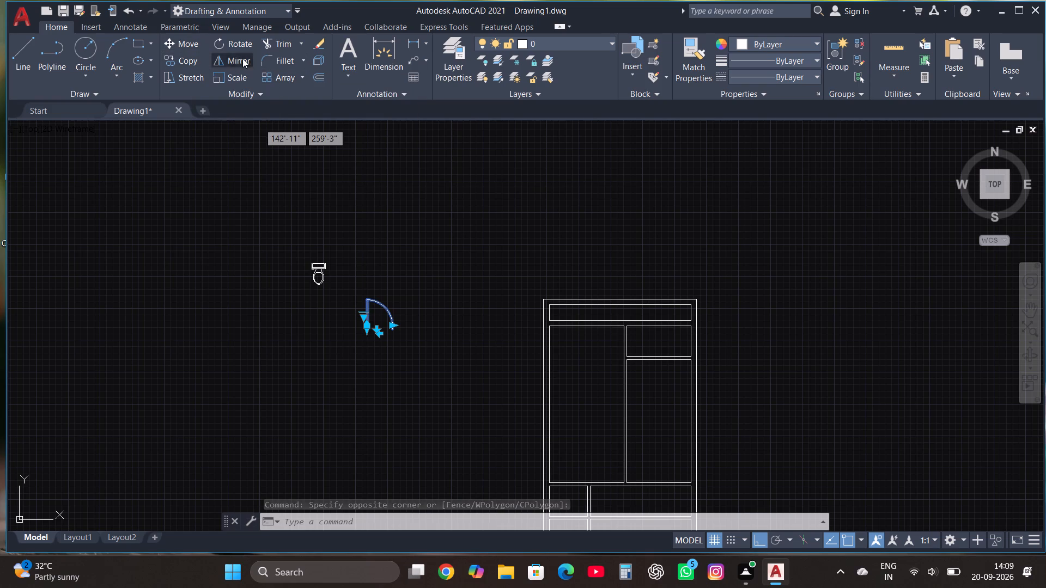
pyautogui.click(342, 315)
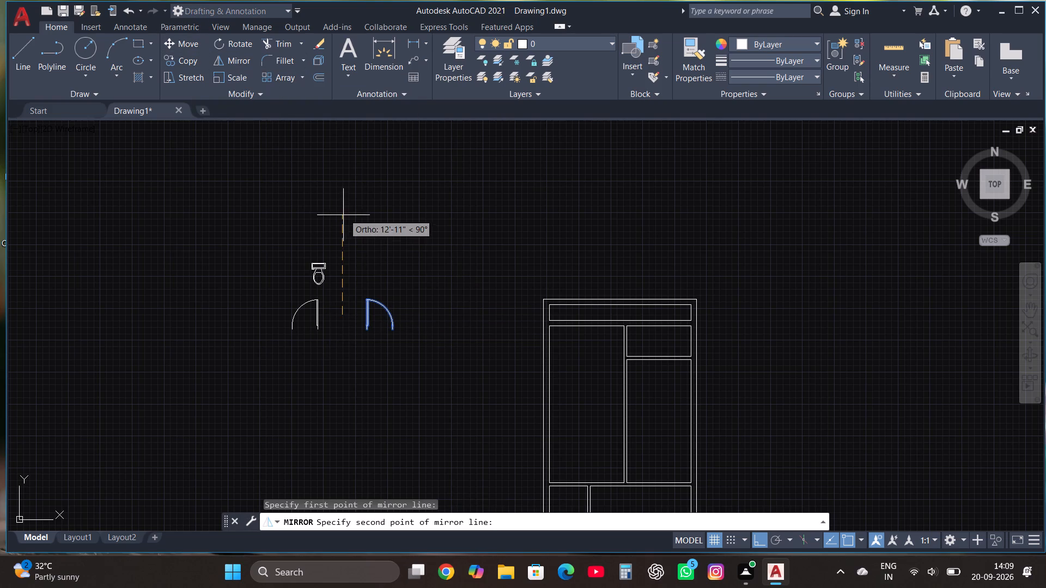
pyautogui.click(357, 209)
pyautogui.moveTo(392, 250); pyautogui.dragTo(357, 209)
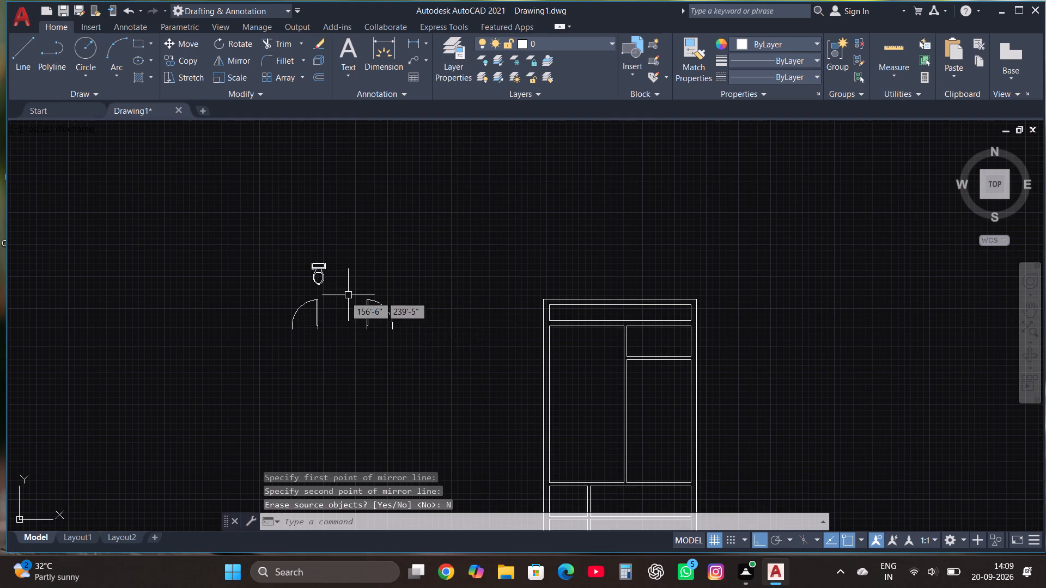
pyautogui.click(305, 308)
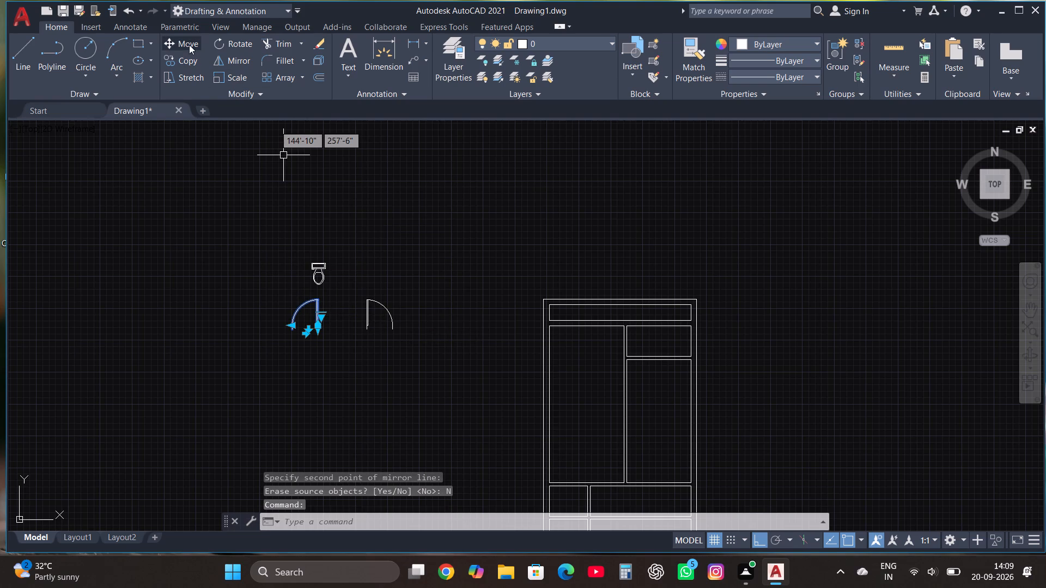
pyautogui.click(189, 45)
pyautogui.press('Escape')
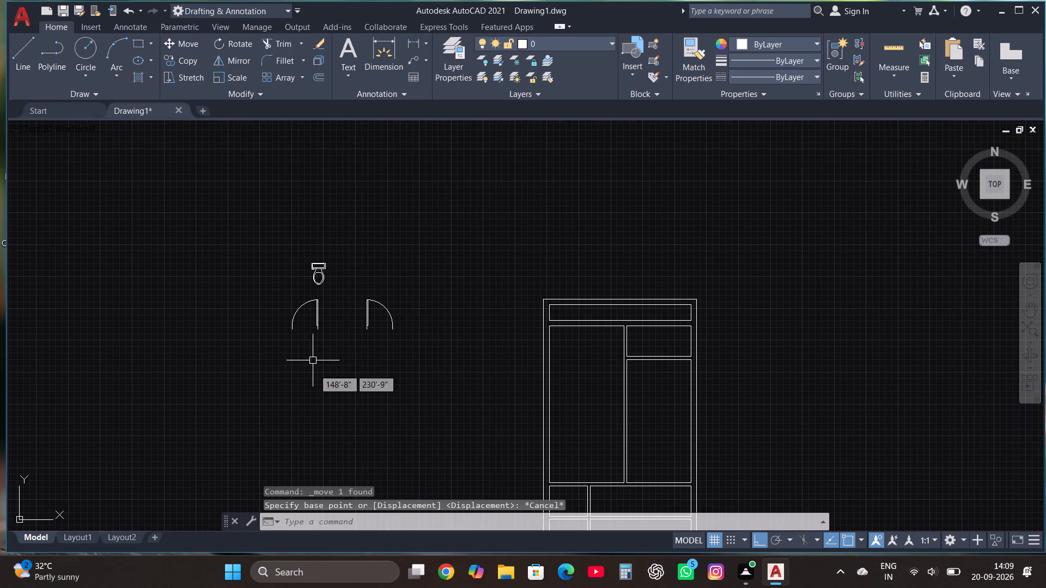
# Copy the toilet block and the mirrored door together straight down below the originals.
pyautogui.moveTo(312, 330); pyautogui.dragTo(274, 291)
pyautogui.click(236, 260)
pyautogui.click(181, 60)
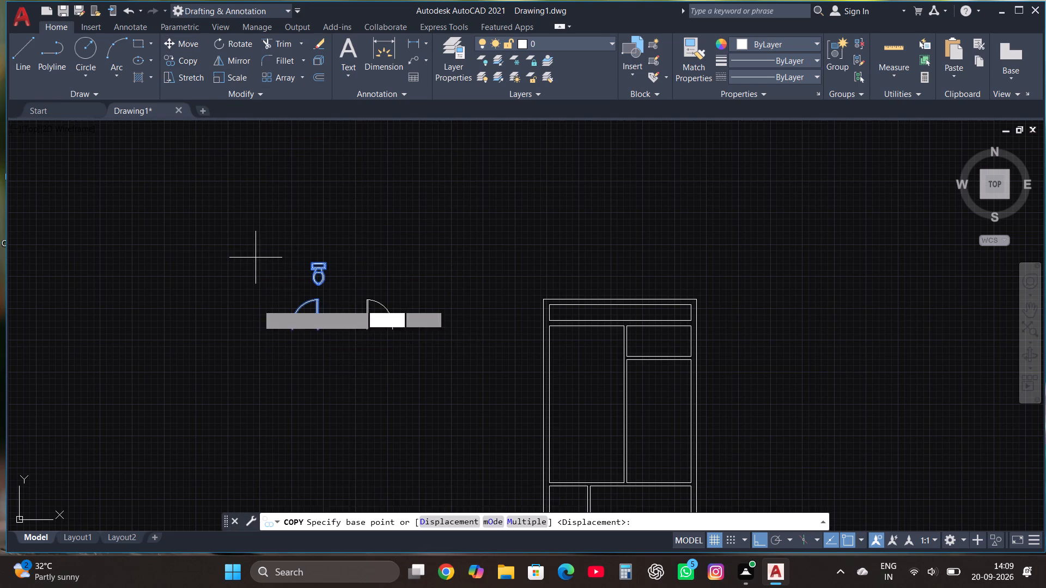
pyautogui.click(281, 327)
pyautogui.click(288, 424)
pyautogui.press('Escape')
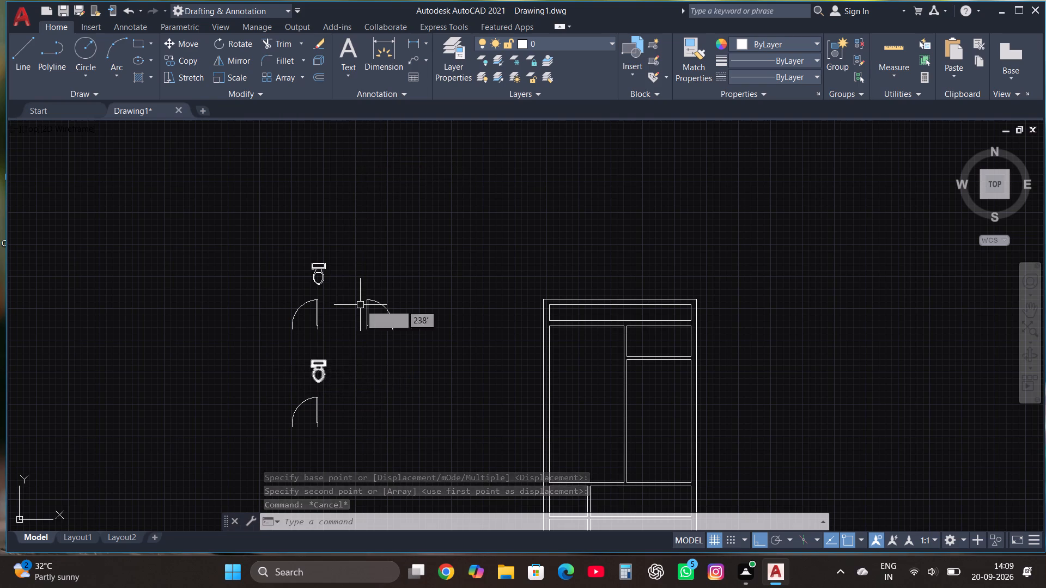
# Rotate the copied door beneath the lower toilet by 90° so its leaf lies horizontal.
pyautogui.scroll(-1, 360, 320)
pyautogui.scroll(1, 311, 385)
pyautogui.click(311, 394)
pyautogui.click(366, 361)
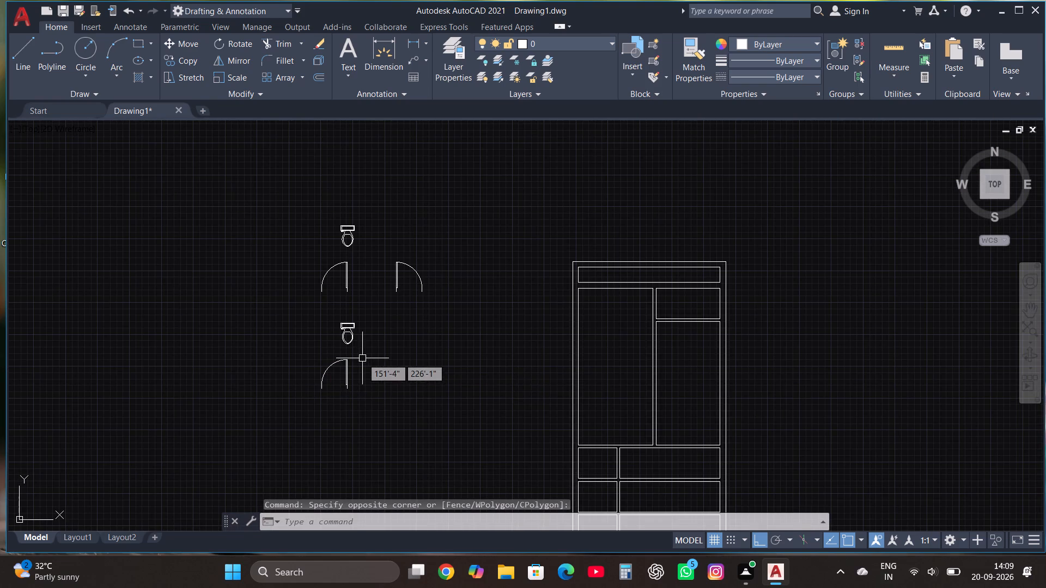
pyautogui.click(343, 365)
pyautogui.click(230, 46)
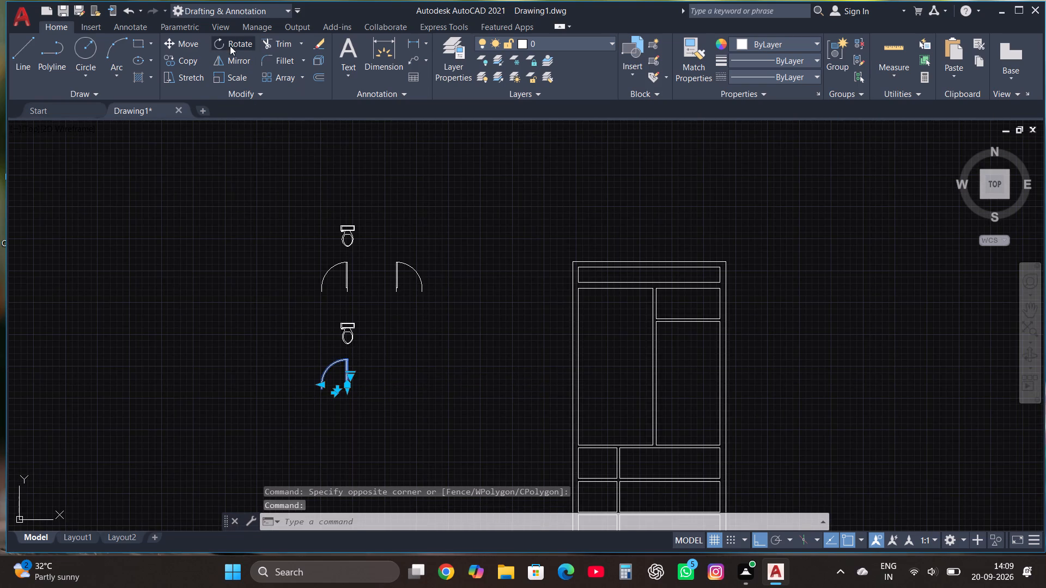
pyautogui.click(344, 356)
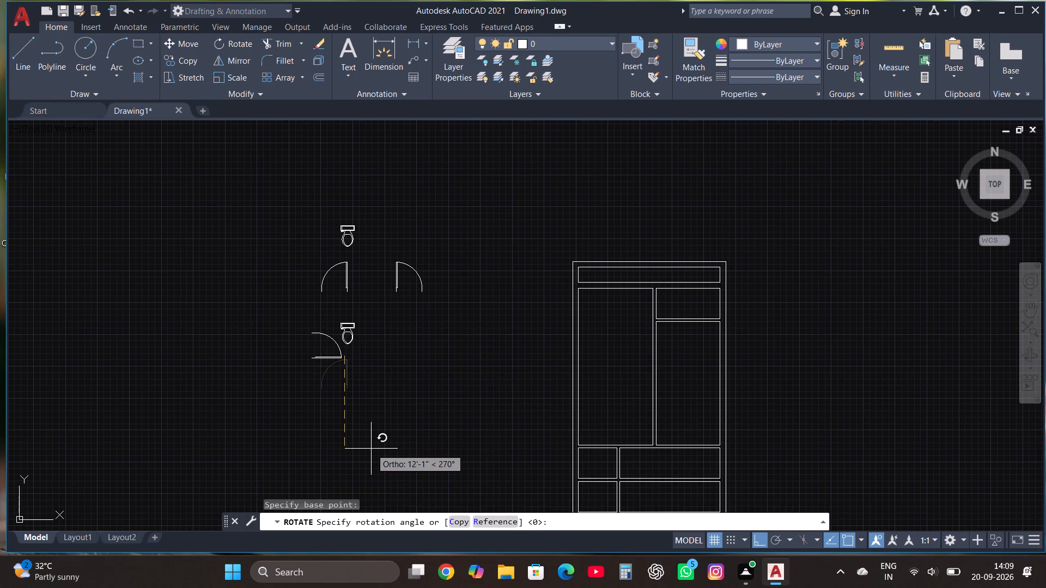
pyautogui.click(289, 270)
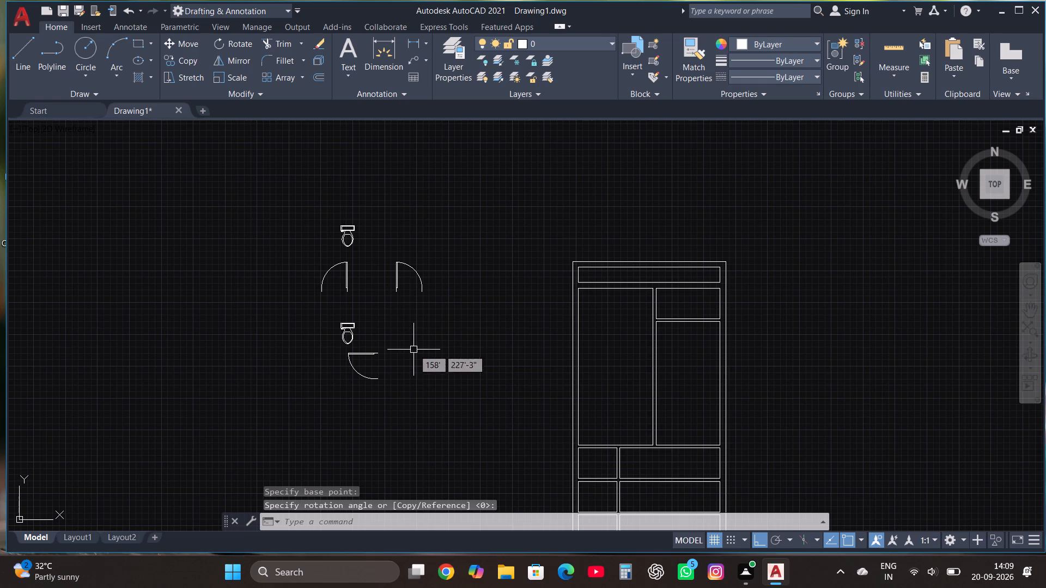
# Copy the rotated door horizontally into the empty space between it and the floor plan.
pyautogui.scroll(1, 371, 373)
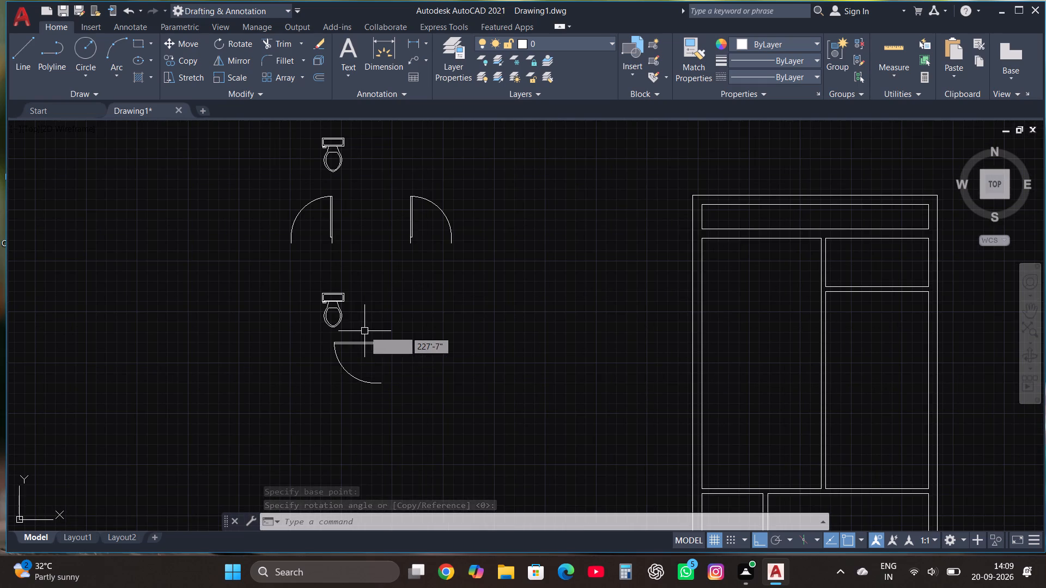
pyautogui.click(365, 339)
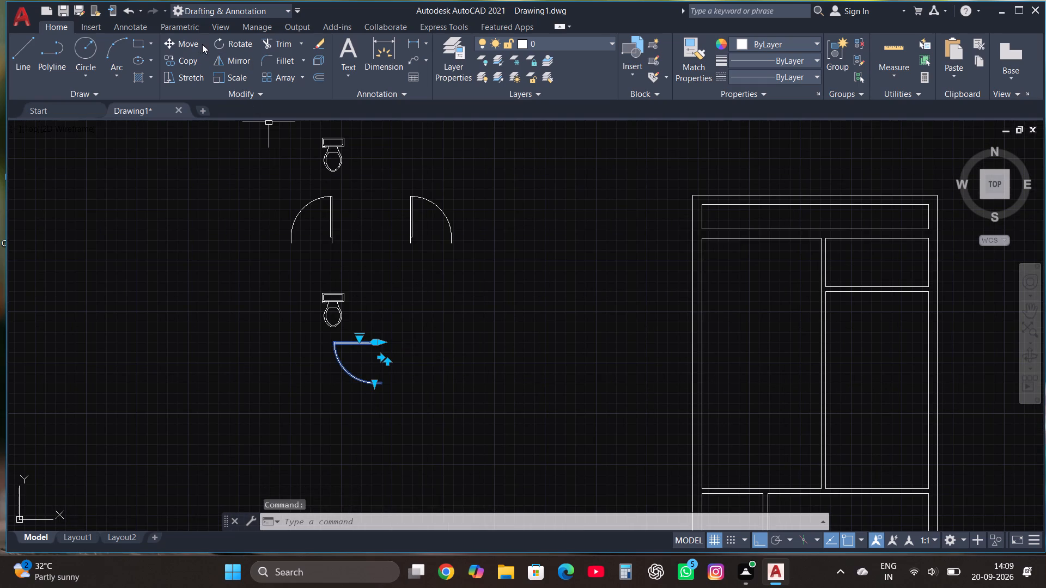
pyautogui.click(191, 59)
pyautogui.click(345, 371)
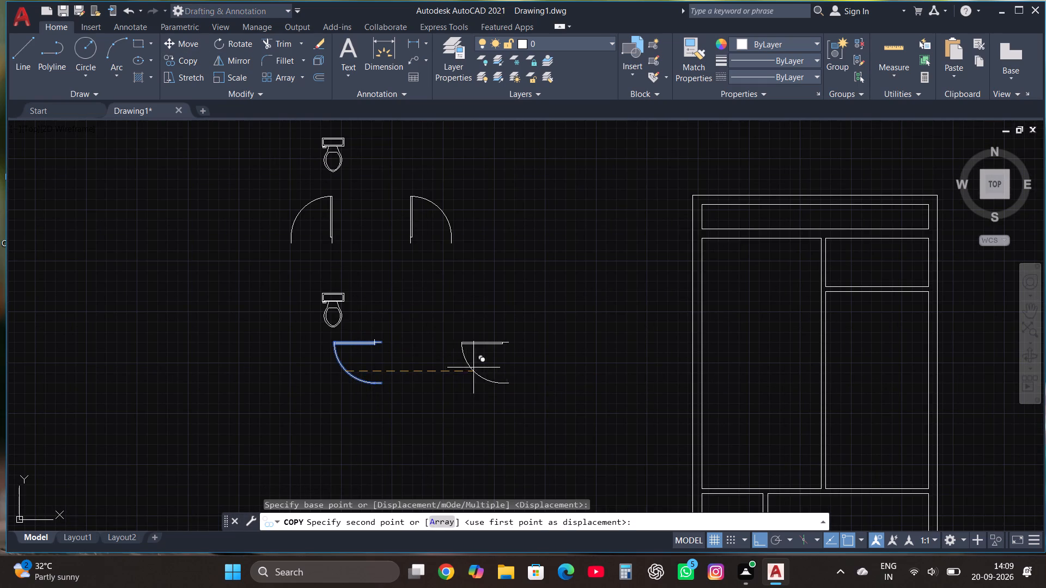
pyautogui.click(512, 366)
pyautogui.press('Escape')
# Rotate the new door copy nearest the floor plan by 90° so its leaf hangs vertically with the swing downward.
pyautogui.click(491, 353)
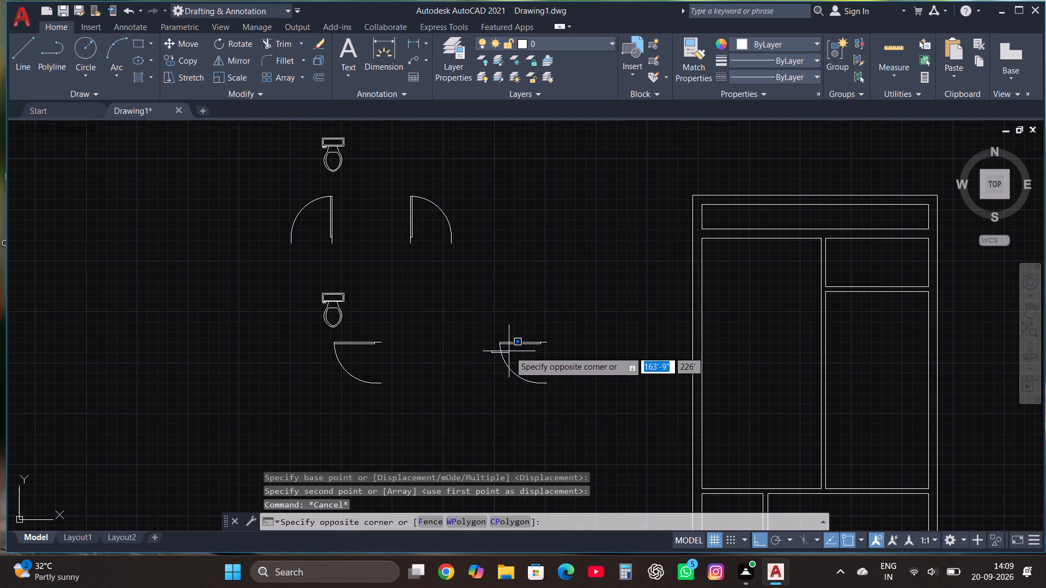
pyautogui.click(509, 351)
pyautogui.moveTo(528, 370); pyautogui.dragTo(486, 339)
pyautogui.click(460, 314)
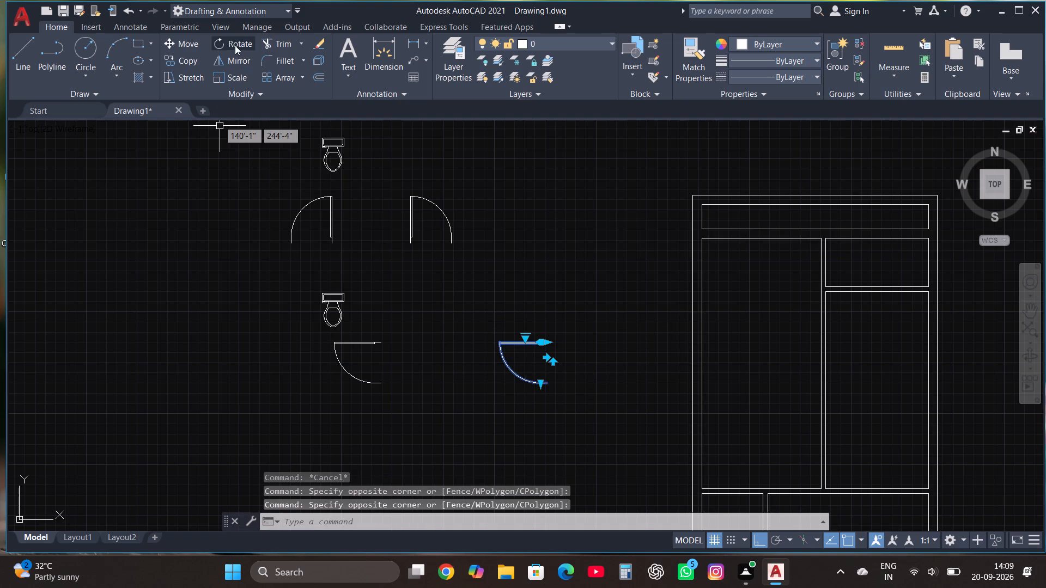
pyautogui.click(235, 45)
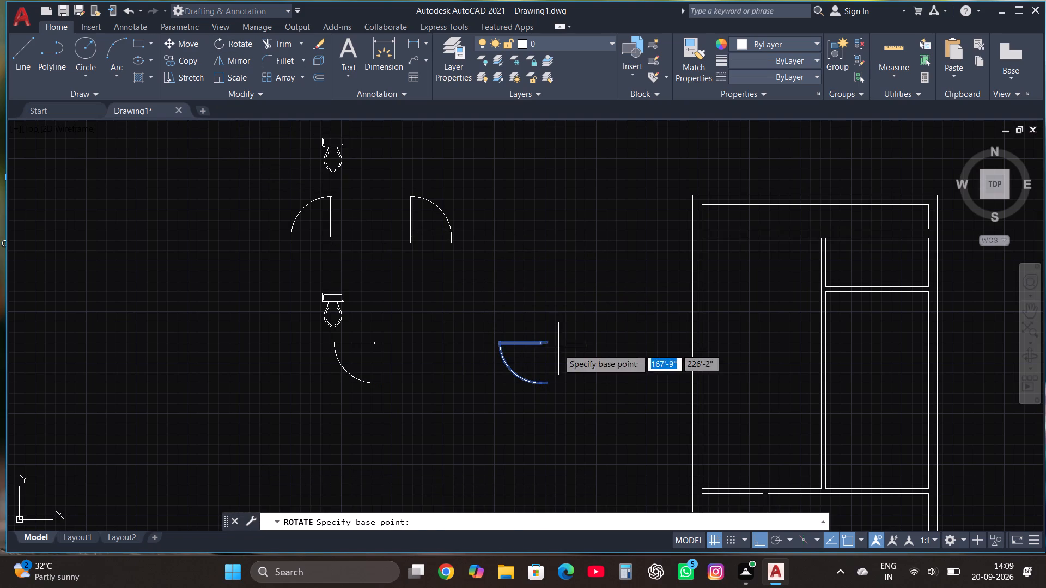
pyautogui.click(558, 348)
pyautogui.click(497, 242)
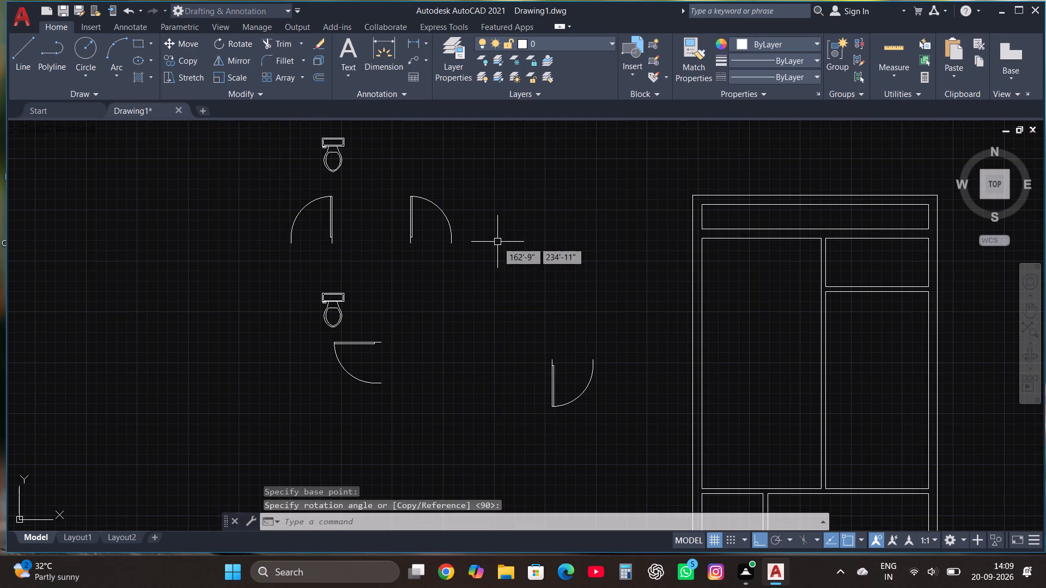
# Mirror the downward-swinging door about a vertical line on its hinge side, keeping the source door.
pyautogui.click(549, 377)
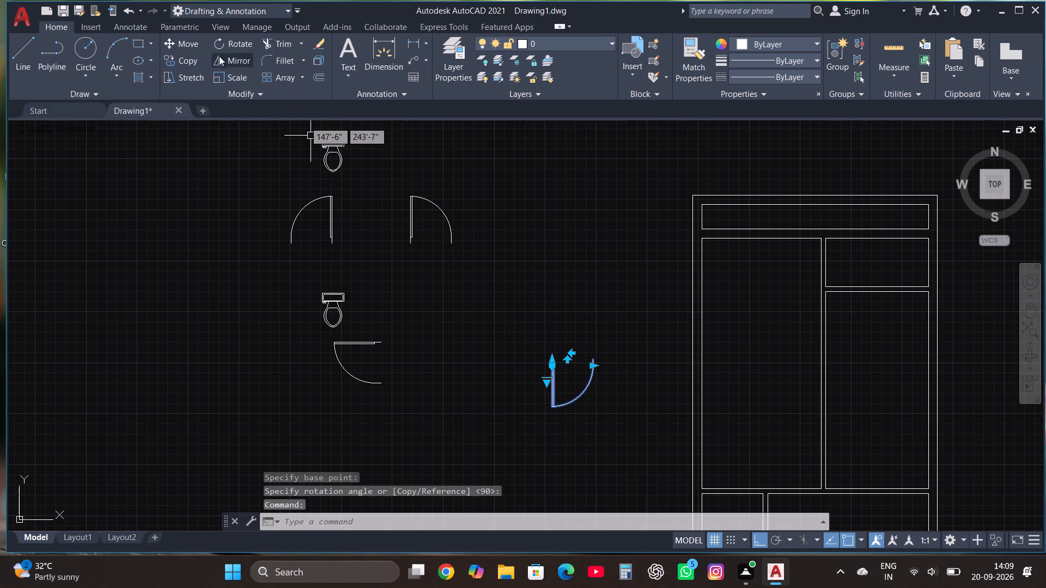
pyautogui.click(233, 58)
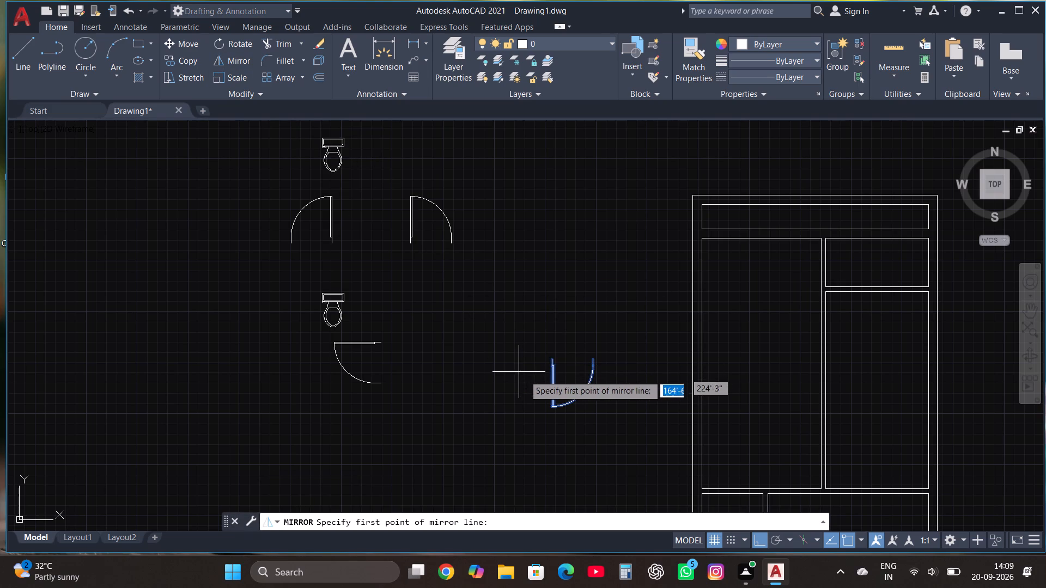
pyautogui.click(524, 375)
pyautogui.click(519, 286)
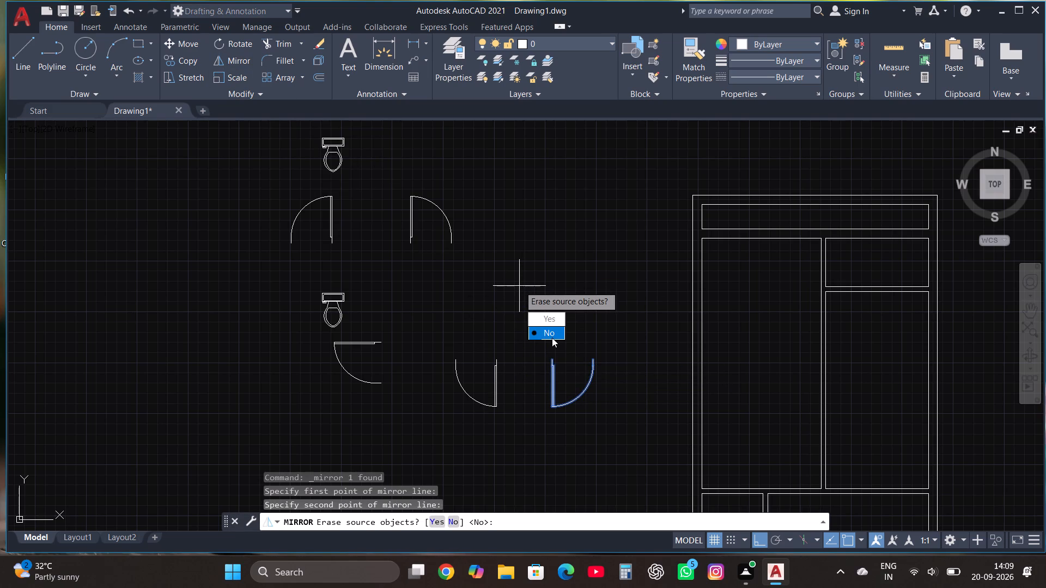
pyautogui.click(549, 336)
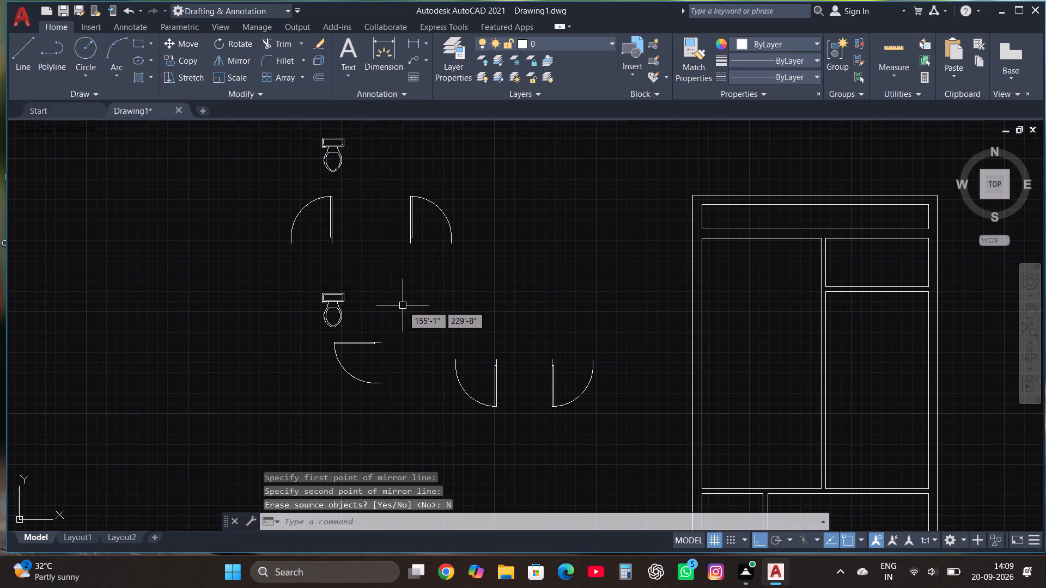
# Copy the upper pair of mirrored doors horizontally into the empty space on the side away from the floor plan.
pyautogui.scroll(-1, 403, 305)
pyautogui.scroll(1, 436, 225)
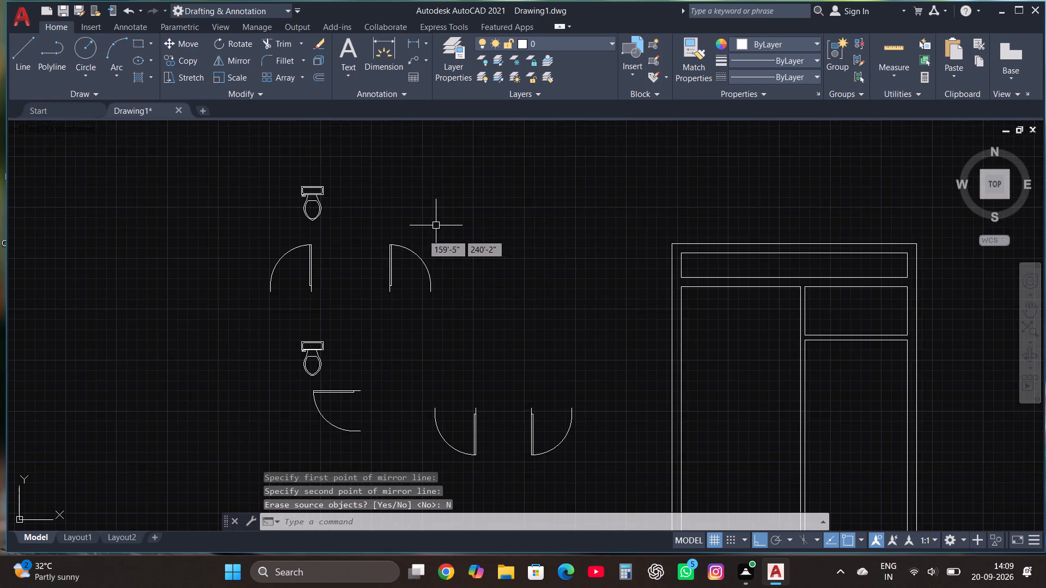
pyautogui.scroll(1, 288, 262)
pyautogui.moveTo(218, 338); pyautogui.dragTo(217, 330)
pyautogui.click(581, 207)
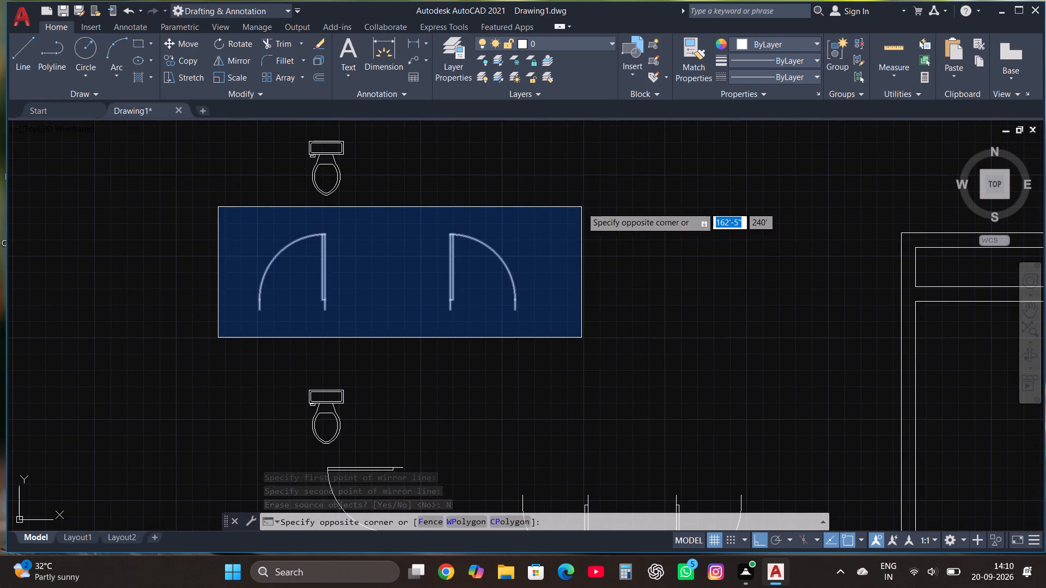
pyautogui.click(187, 65)
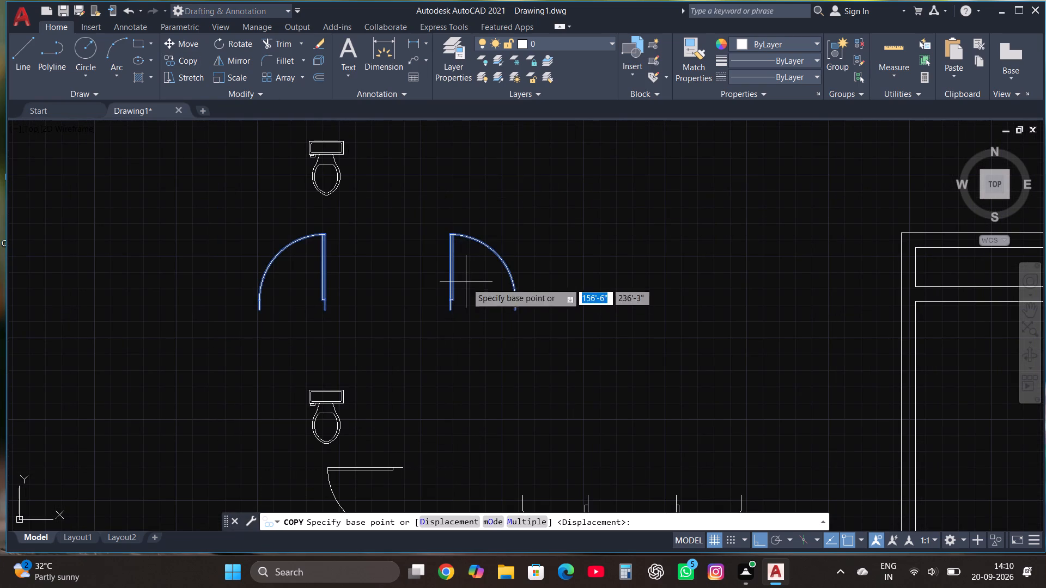
pyautogui.click(465, 279)
pyautogui.scroll(-2, 462, 280)
pyautogui.click(280, 278)
pyautogui.press('Escape')
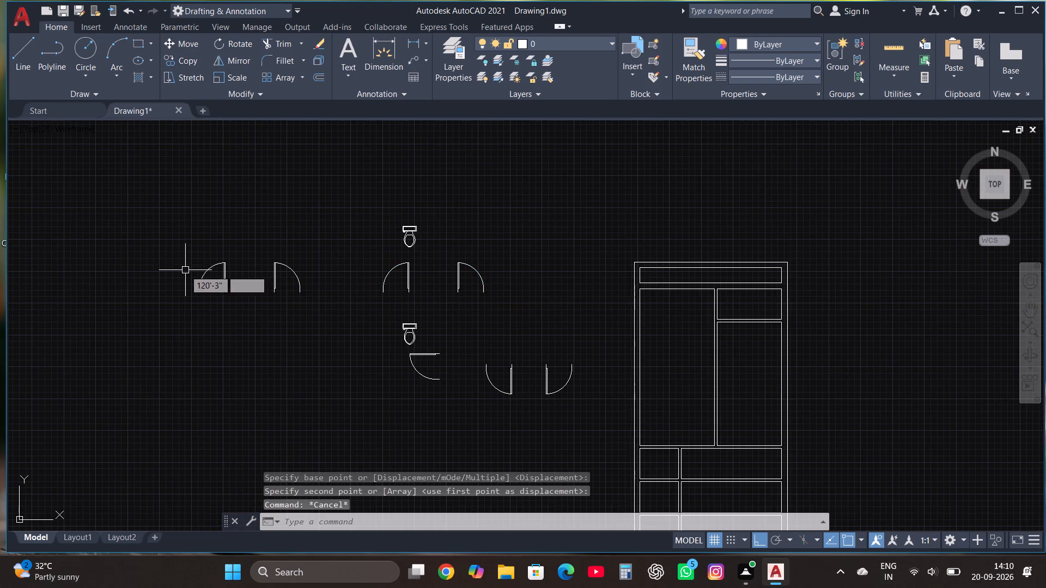
# Move one door of the copied pair so its swing end meets the other door's swing end, forming a double door.
pyautogui.scroll(2, 162, 265)
pyautogui.click(351, 333)
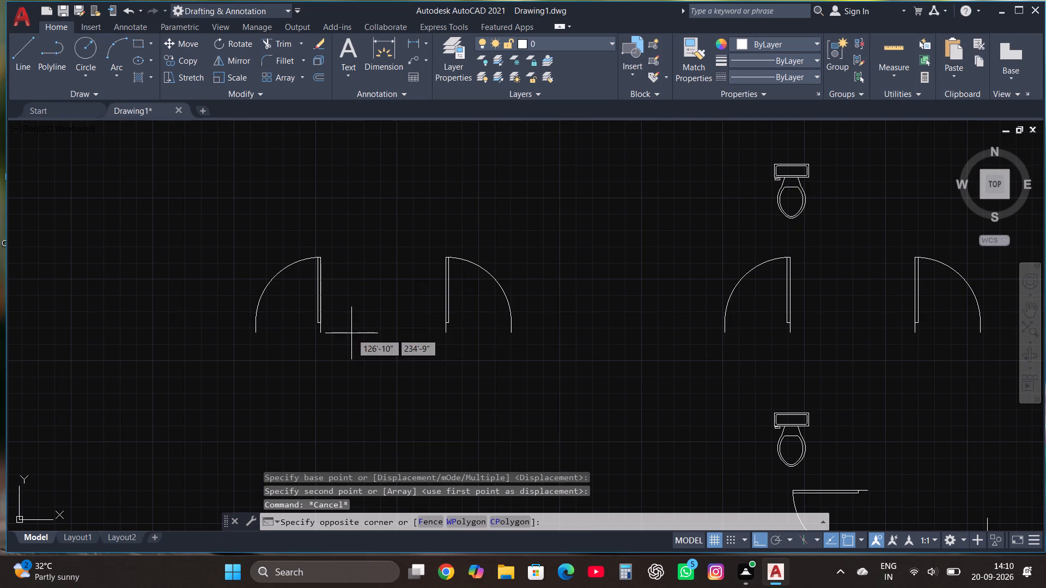
pyautogui.click(509, 255)
pyautogui.moveTo(519, 312); pyautogui.dragTo(497, 297)
pyautogui.click(434, 258)
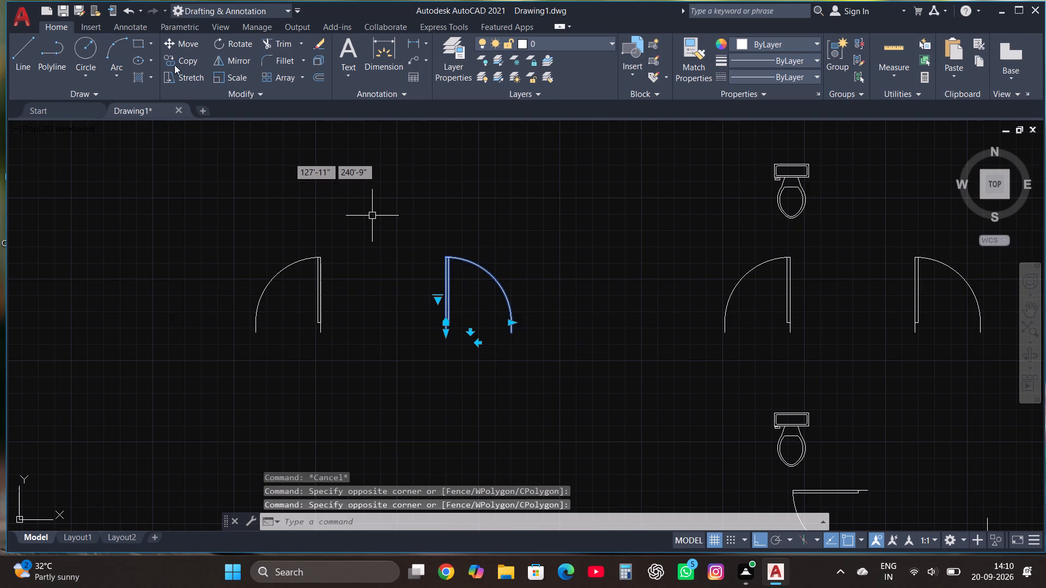
pyautogui.click(182, 40)
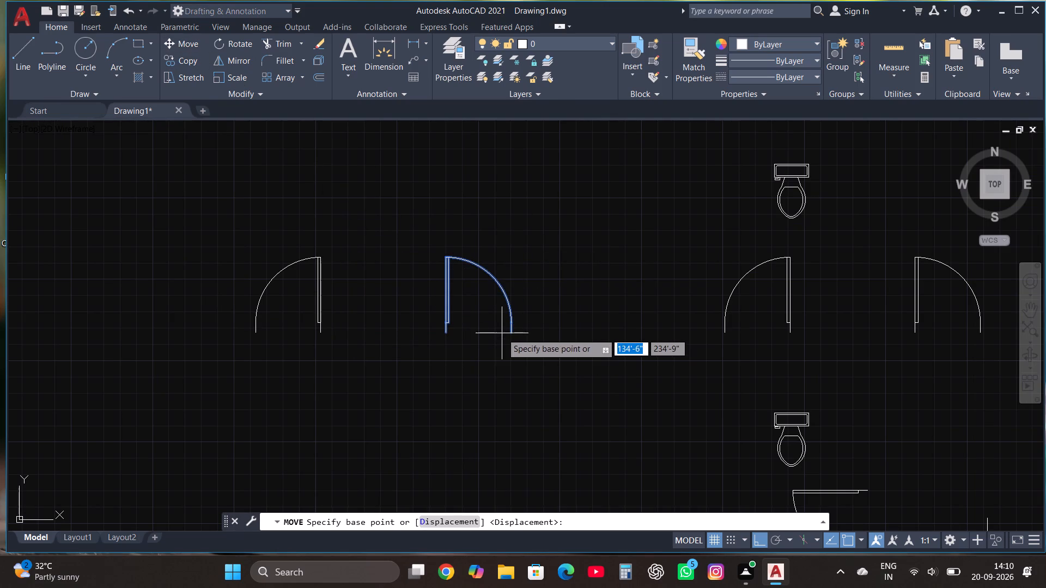
pyautogui.click(511, 334)
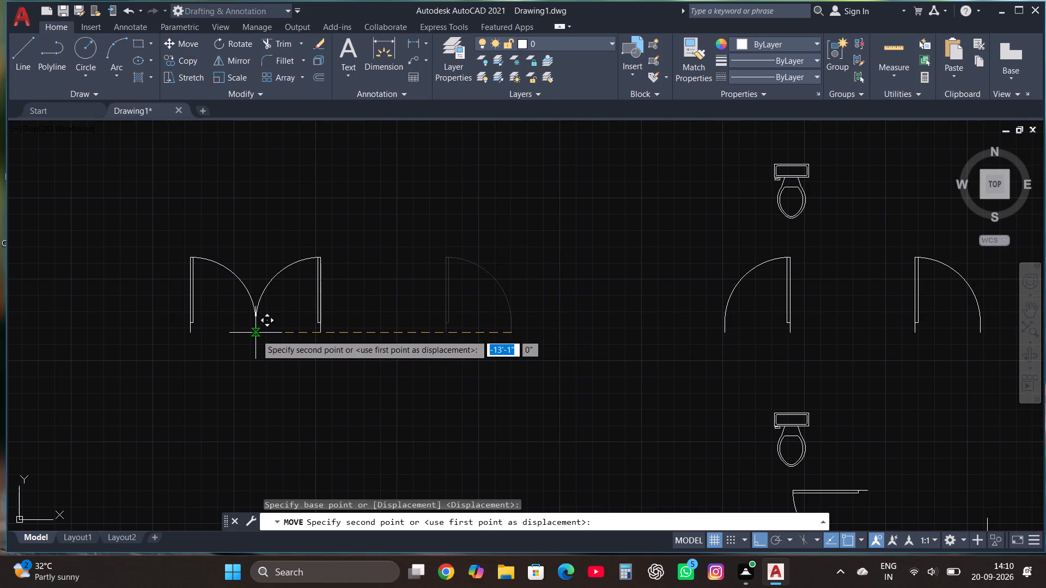
pyautogui.click(256, 334)
pyautogui.press('Escape')
pyautogui.scroll(-3, 394, 353)
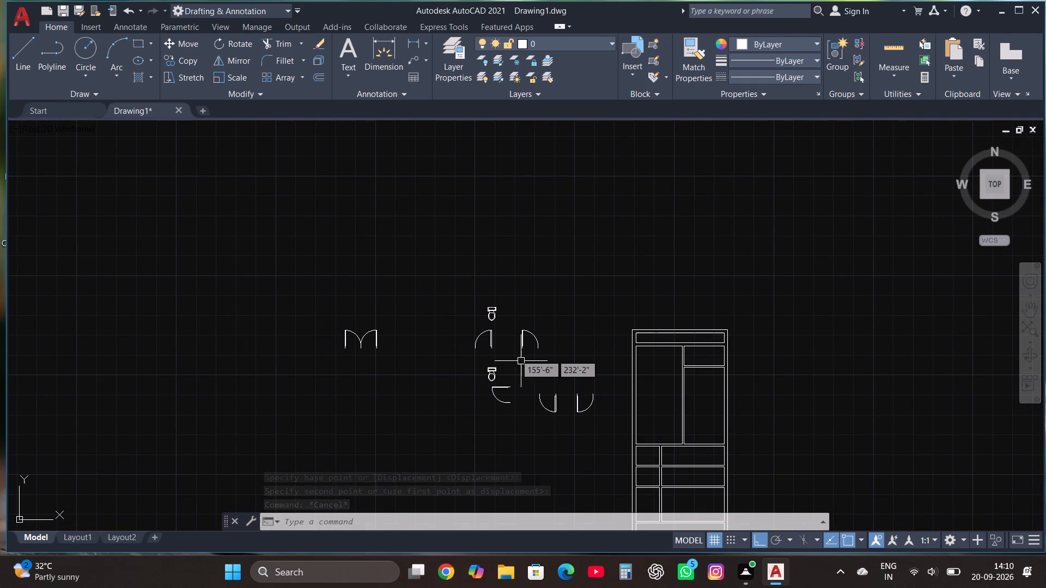
# Move the upper door nearest the floor plan onto the bottom wall of the tall room on the plan's east side, near the central partition.
pyautogui.moveTo(513, 354); pyautogui.dragTo(514, 345)
pyautogui.click(560, 305)
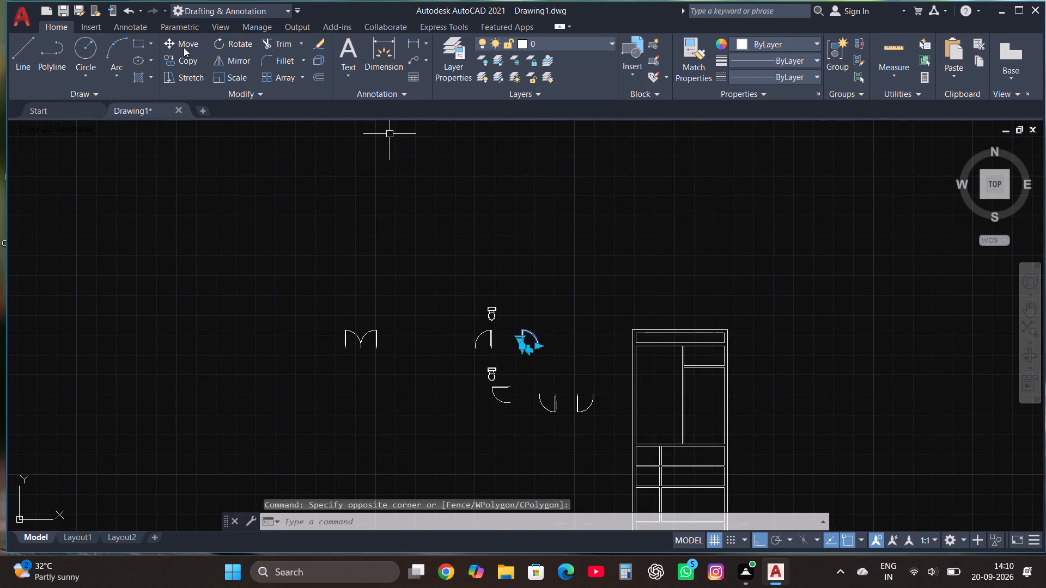
pyautogui.click(184, 42)
pyautogui.scroll(3, 548, 367)
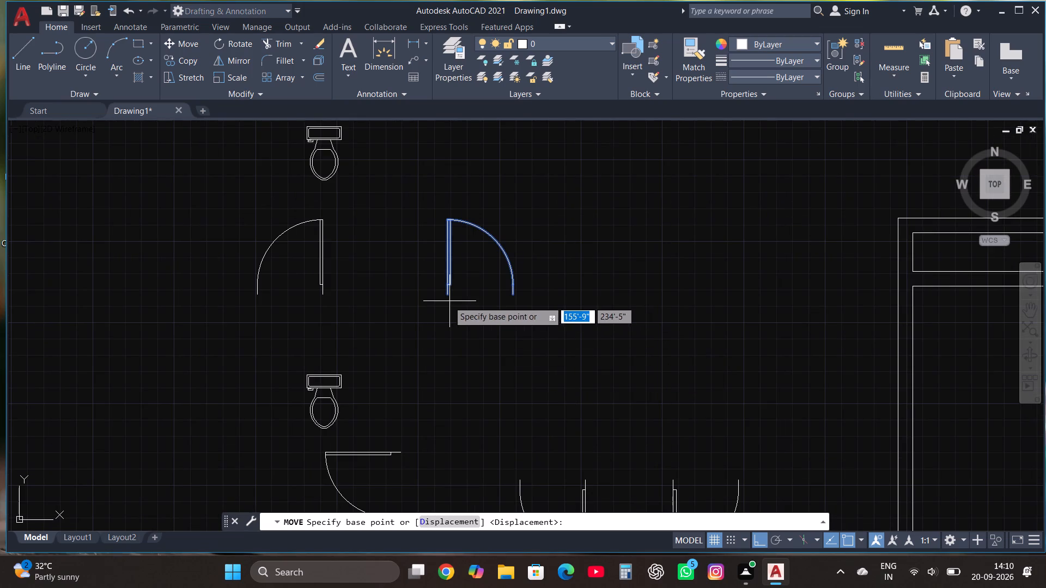
pyautogui.click(447, 295)
pyautogui.scroll(-2, 429, 341)
pyautogui.press('F8')
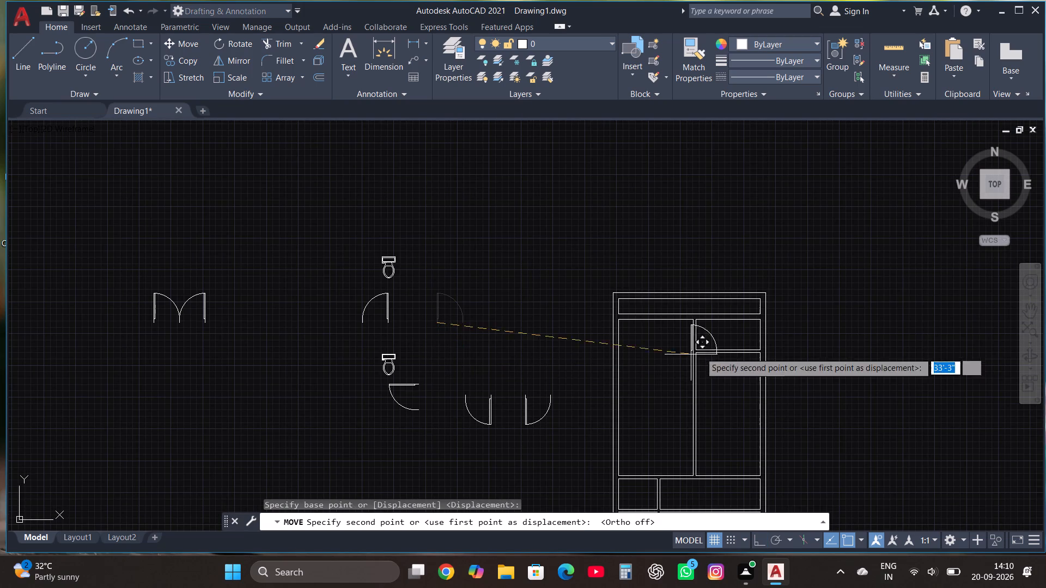
pyautogui.scroll(-1, 684, 284)
pyautogui.scroll(2, 727, 444)
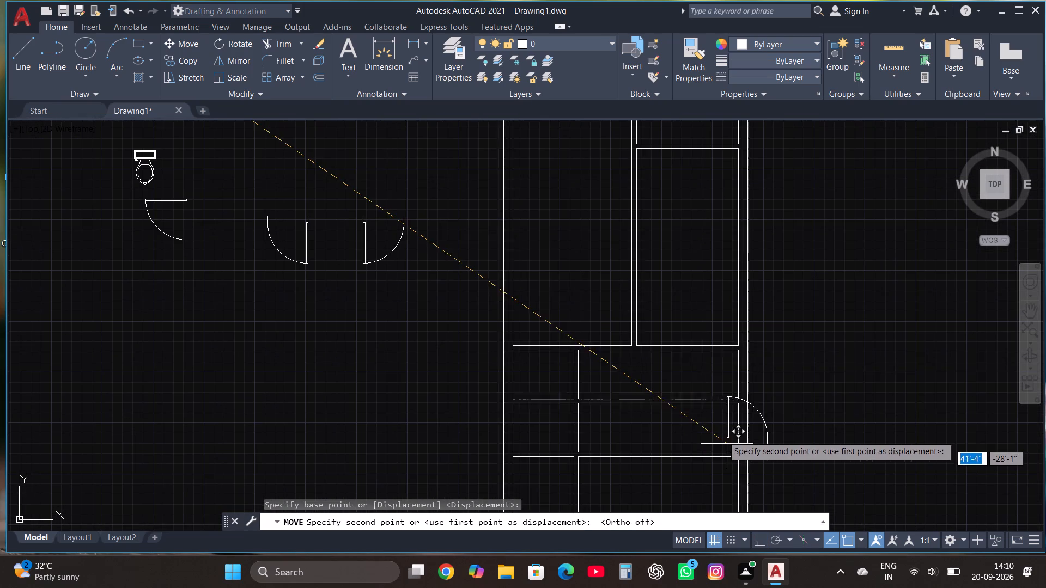
pyautogui.scroll(3, 658, 345)
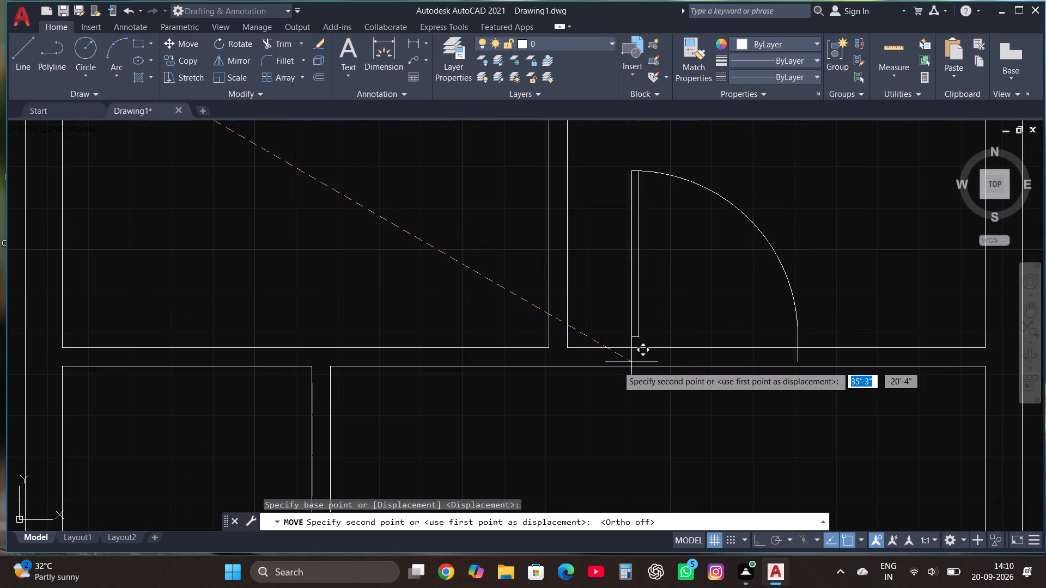
pyautogui.click(617, 366)
# Move the remaining upper single door onto the bottom wall of the large west room, its hinge side near the central partition.
pyautogui.scroll(-5, 637, 424)
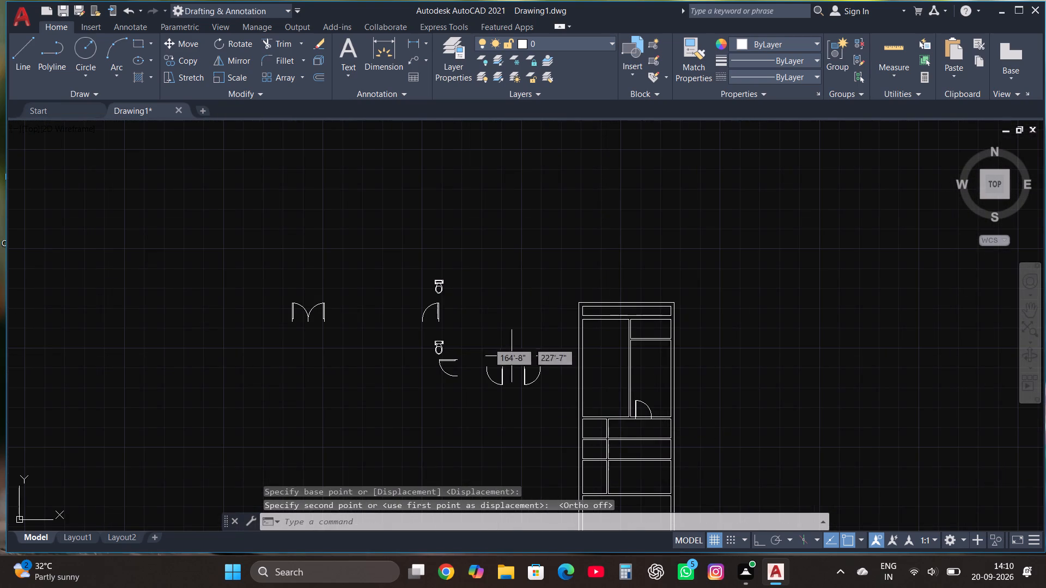
pyautogui.click(449, 322)
pyautogui.click(413, 312)
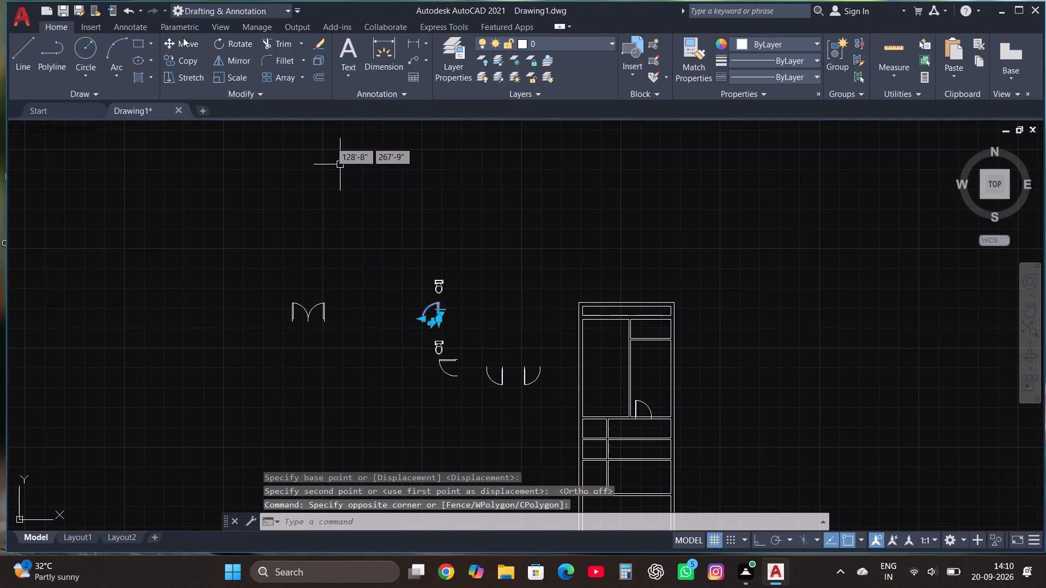
pyautogui.click(183, 42)
pyautogui.scroll(3, 467, 342)
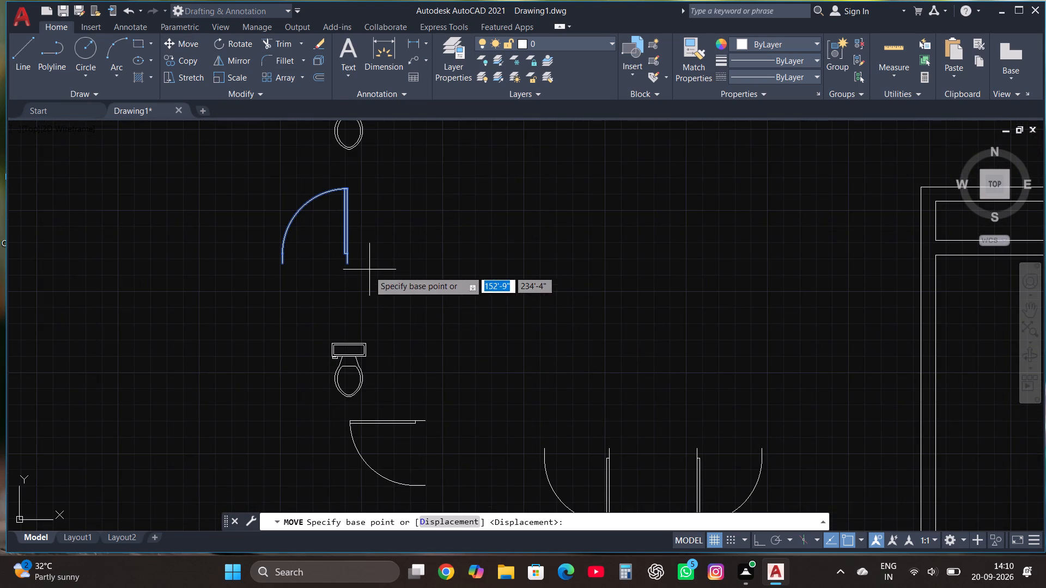
pyautogui.click(346, 265)
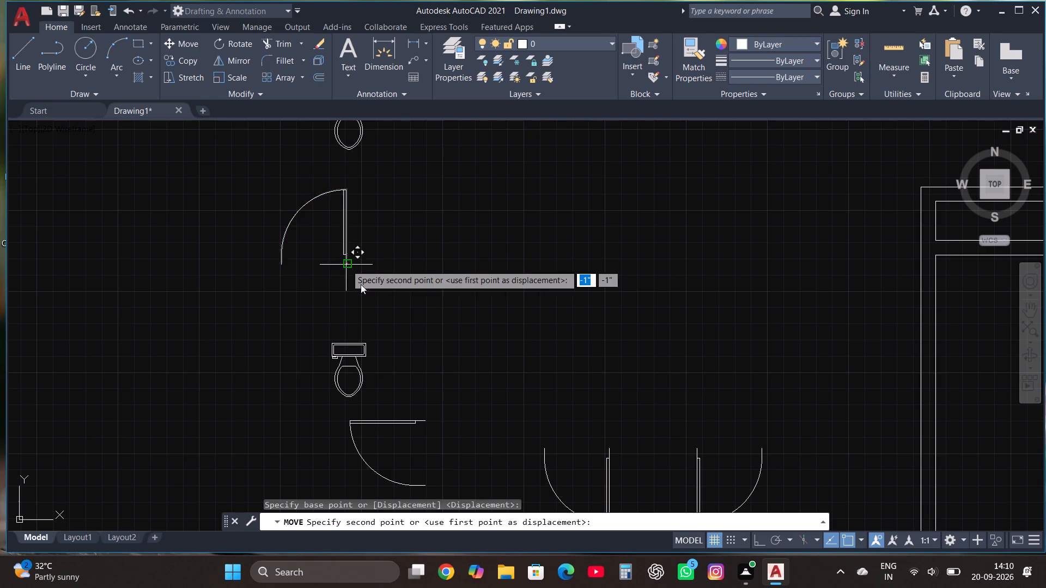
pyautogui.scroll(-3, 437, 296)
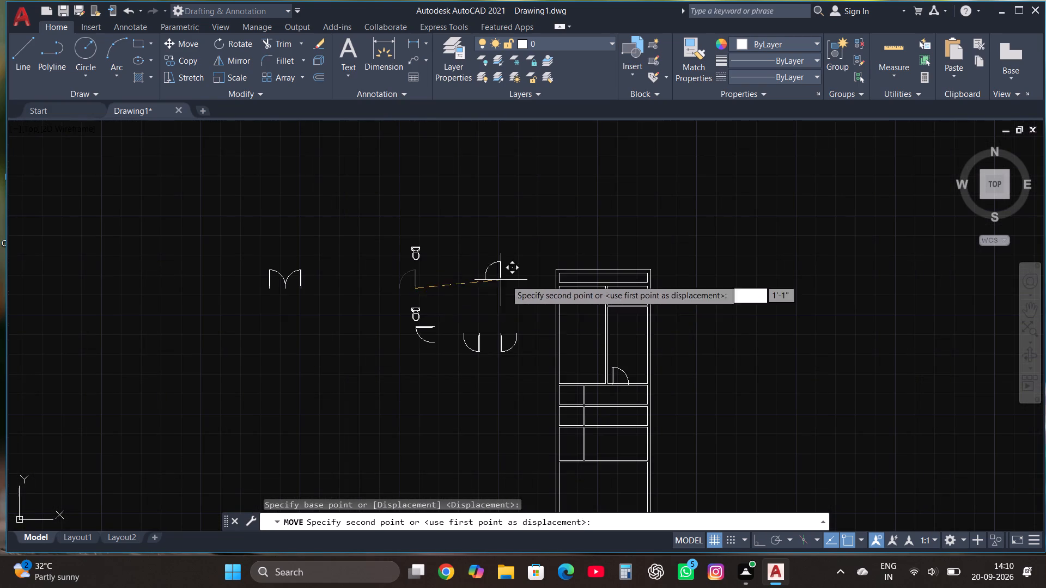
pyautogui.scroll(3, 573, 366)
pyautogui.scroll(1, 681, 444)
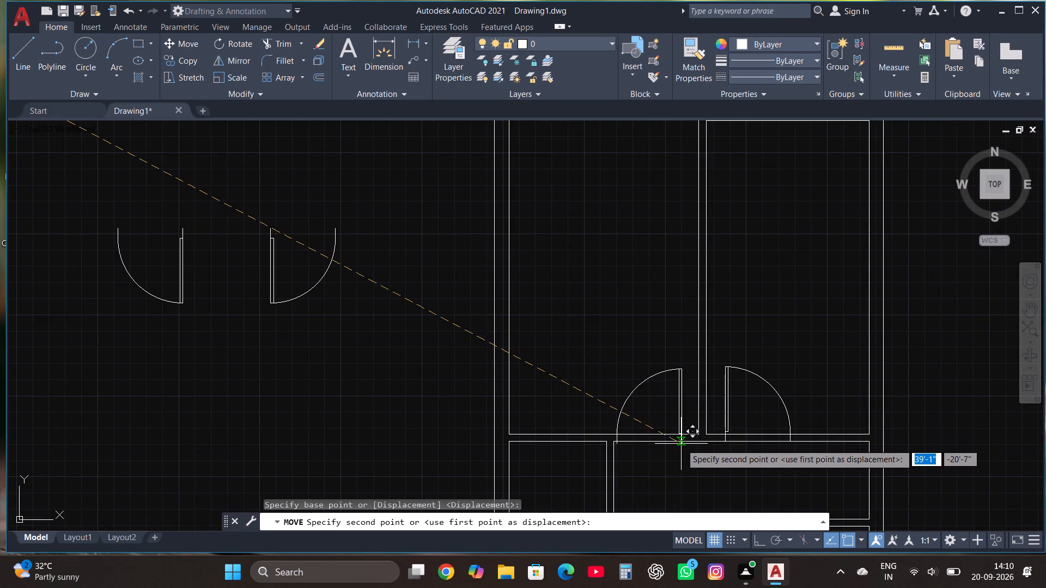
pyautogui.scroll(2, 681, 444)
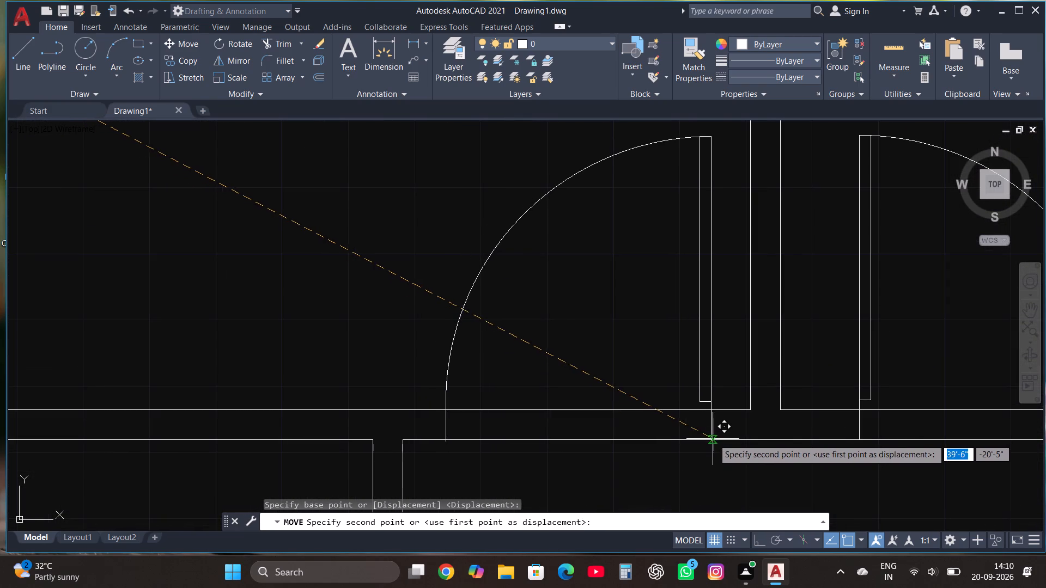
pyautogui.click(713, 439)
# Mirror the horizontal-leaf door beneath the lower toilet about a horizontal line above it, keeping the source door.
pyautogui.scroll(-4, 557, 387)
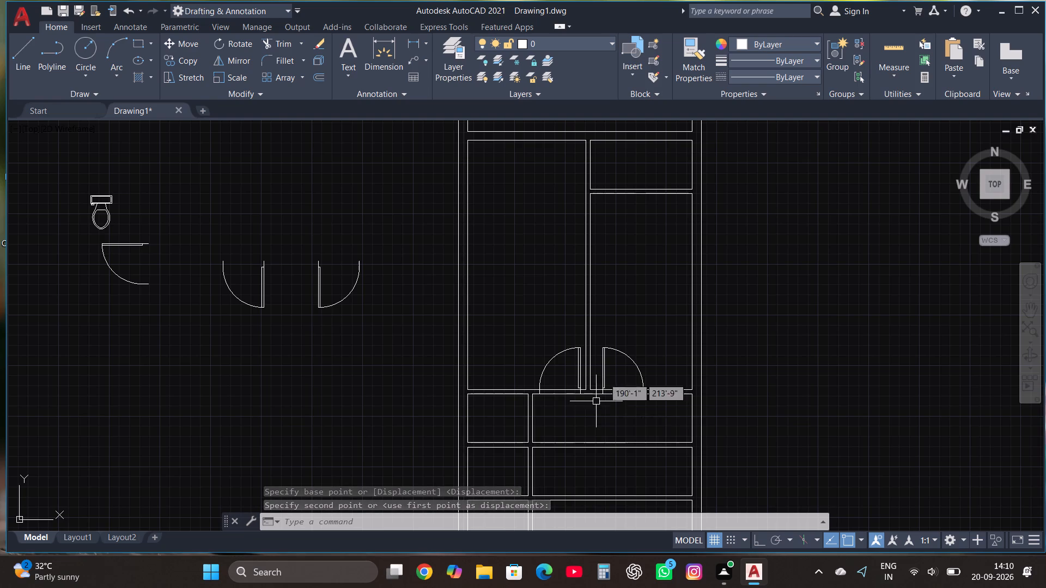
pyautogui.scroll(-3, 609, 353)
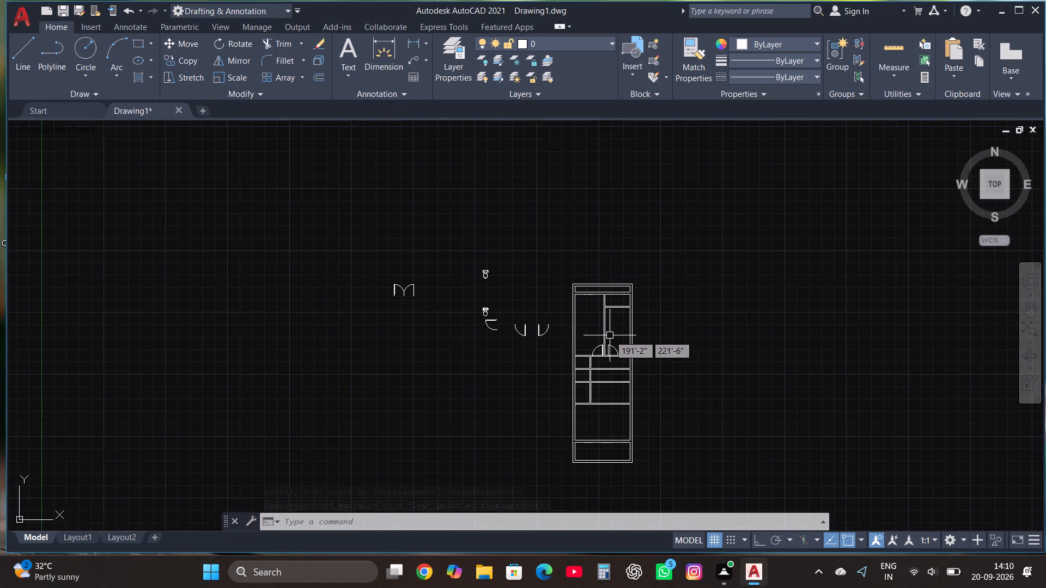
pyautogui.scroll(2, 472, 326)
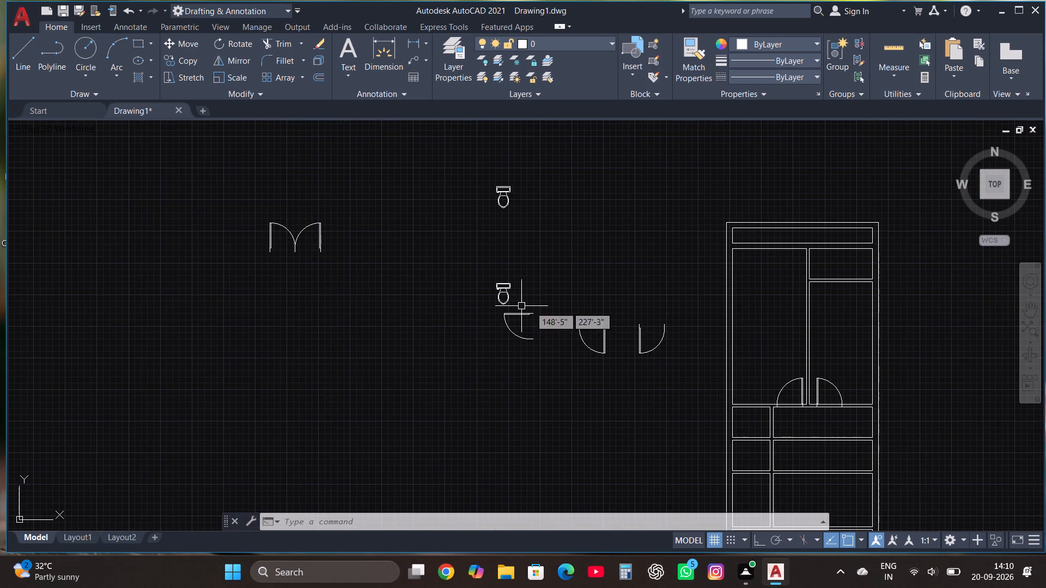
pyautogui.click(530, 317)
pyautogui.scroll(2, 530, 317)
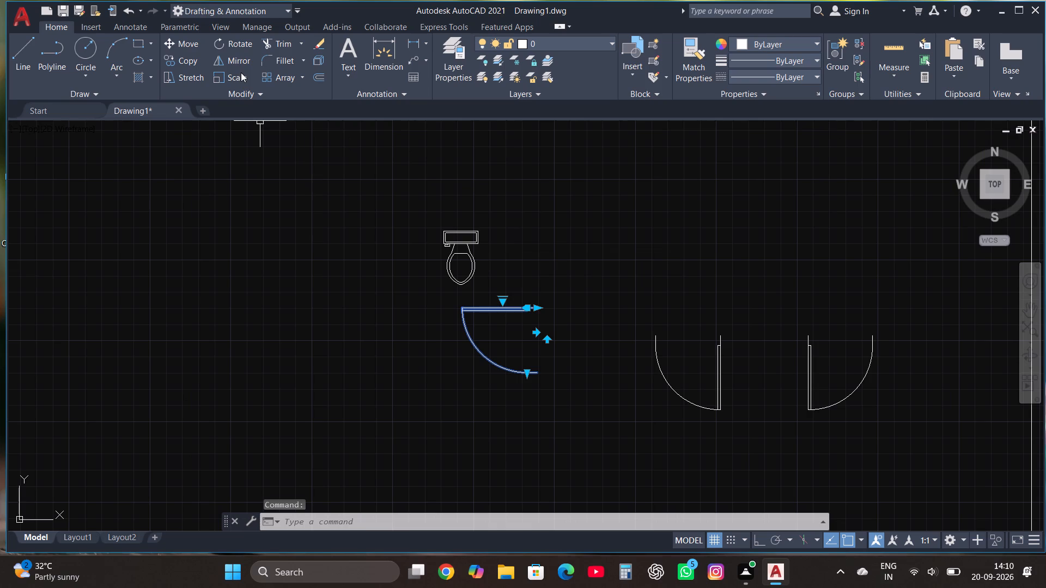
pyautogui.click(240, 63)
pyautogui.click(506, 204)
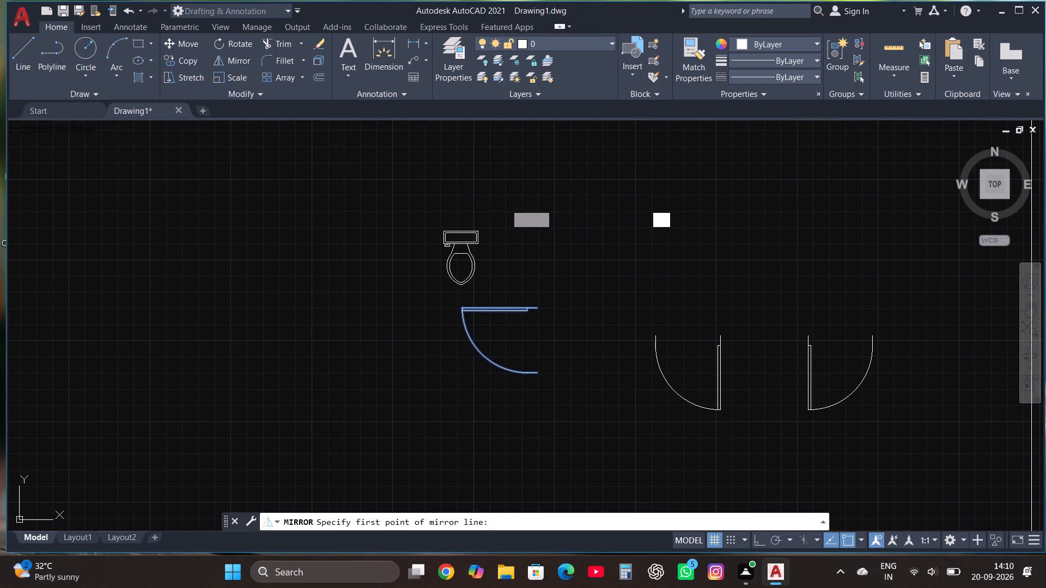
pyautogui.scroll(-2, 522, 178)
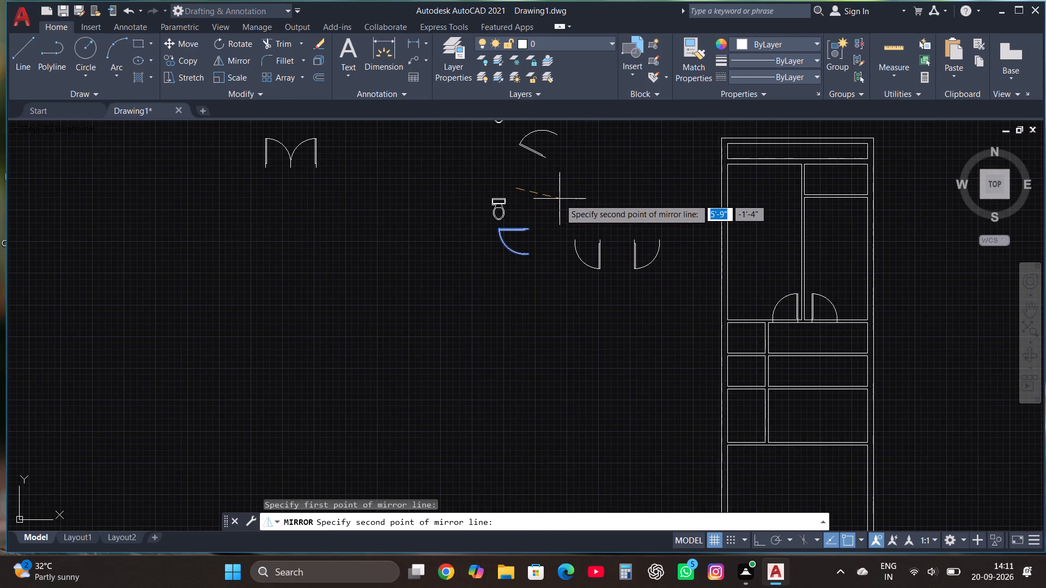
pyautogui.press('F8')
pyautogui.click(560, 199)
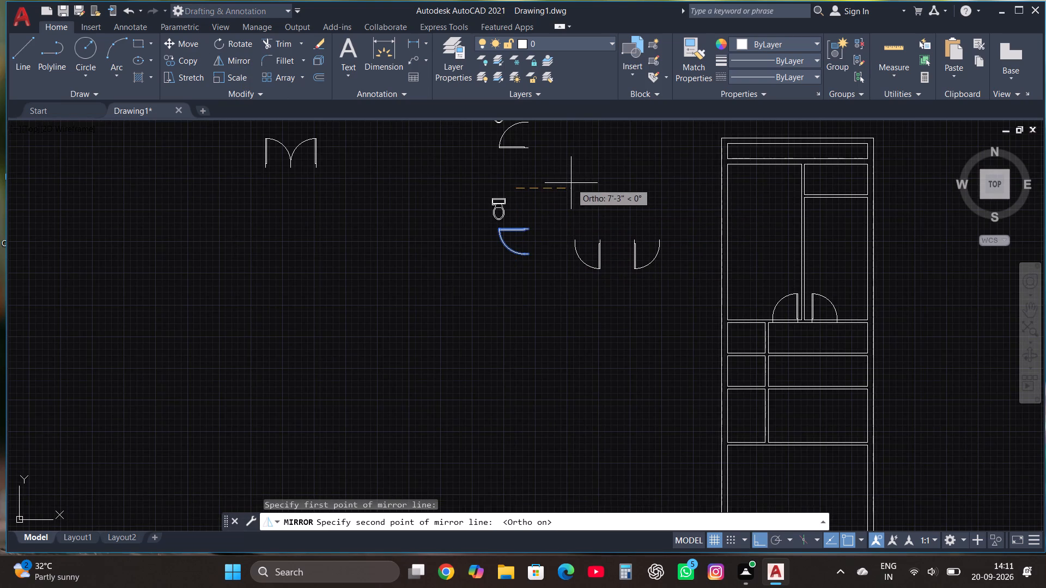
pyautogui.click(570, 177)
pyautogui.moveTo(595, 224); pyautogui.dragTo(570, 177)
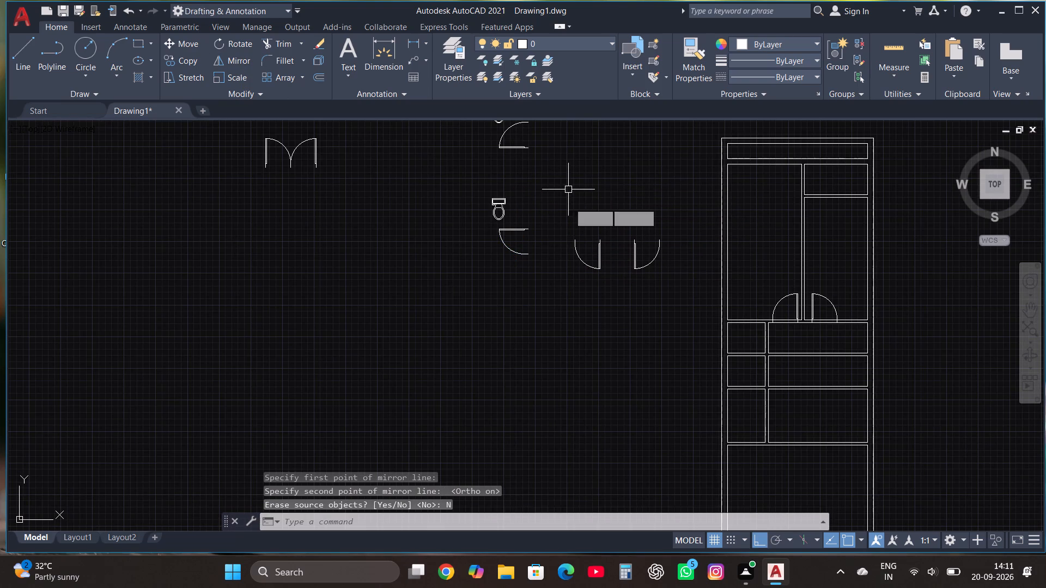
# Mirror the new upward-swinging door with the horizontal leaf, starting the mirror line just beyond its open end.
pyautogui.scroll(-1, 567, 293)
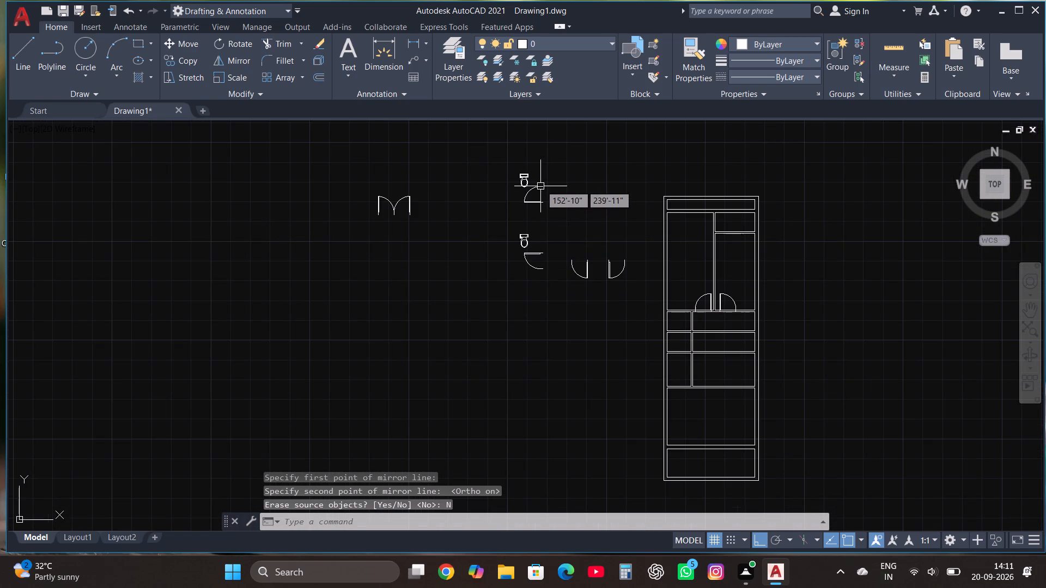
pyautogui.scroll(1, 540, 184)
pyautogui.click(521, 193)
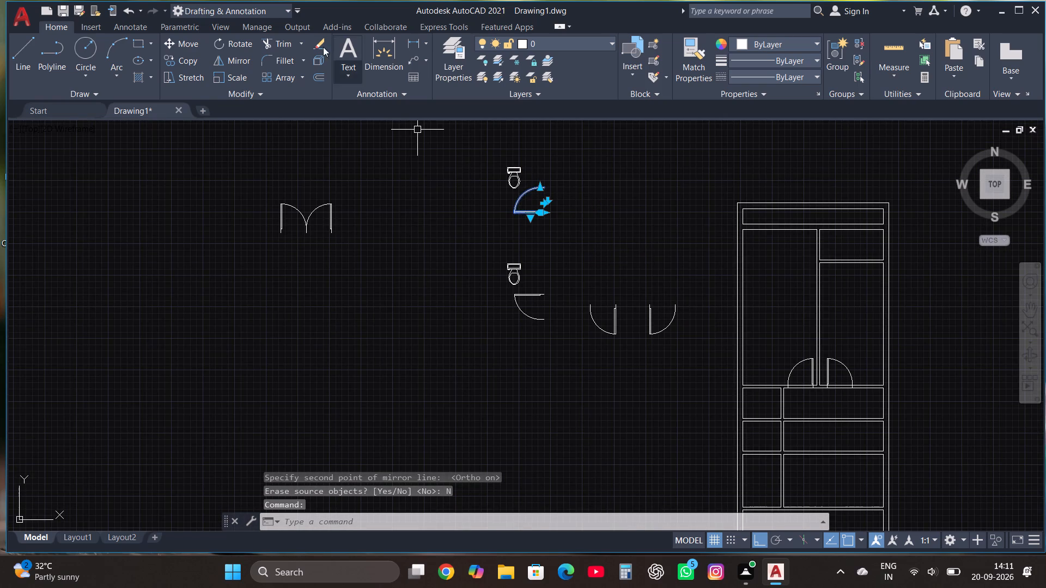
pyautogui.click(236, 65)
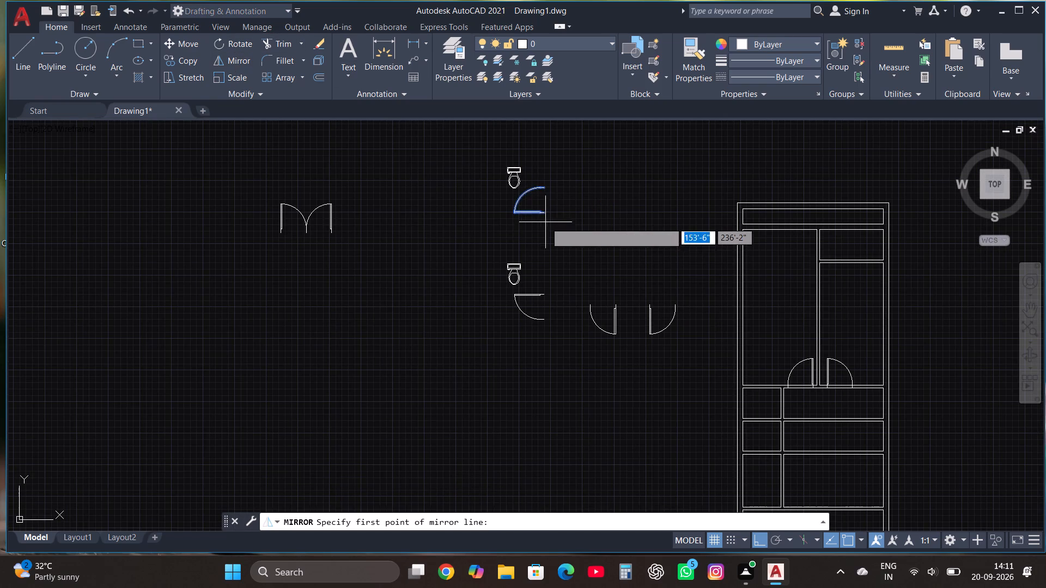
pyautogui.click(545, 222)
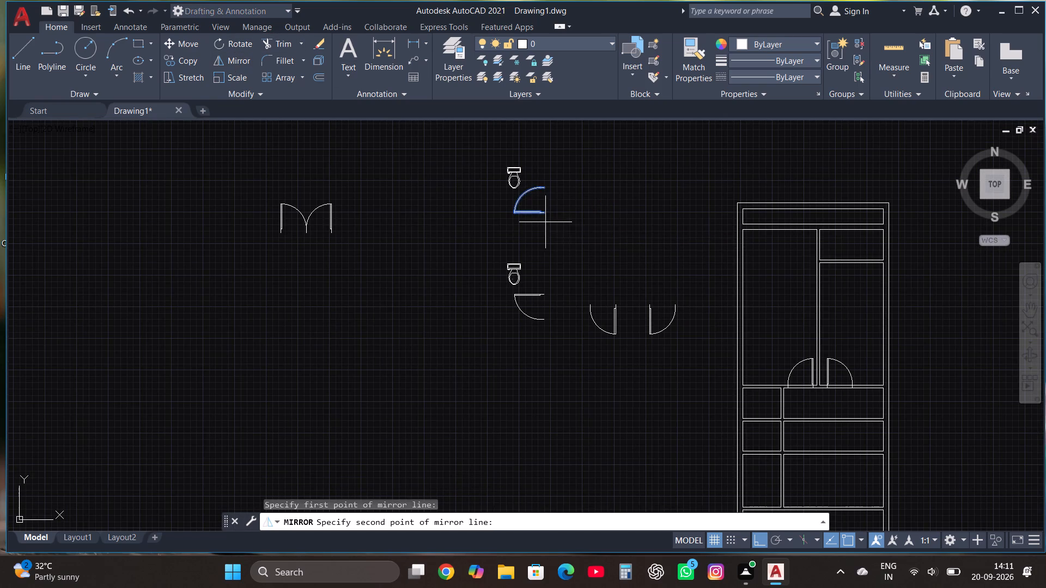
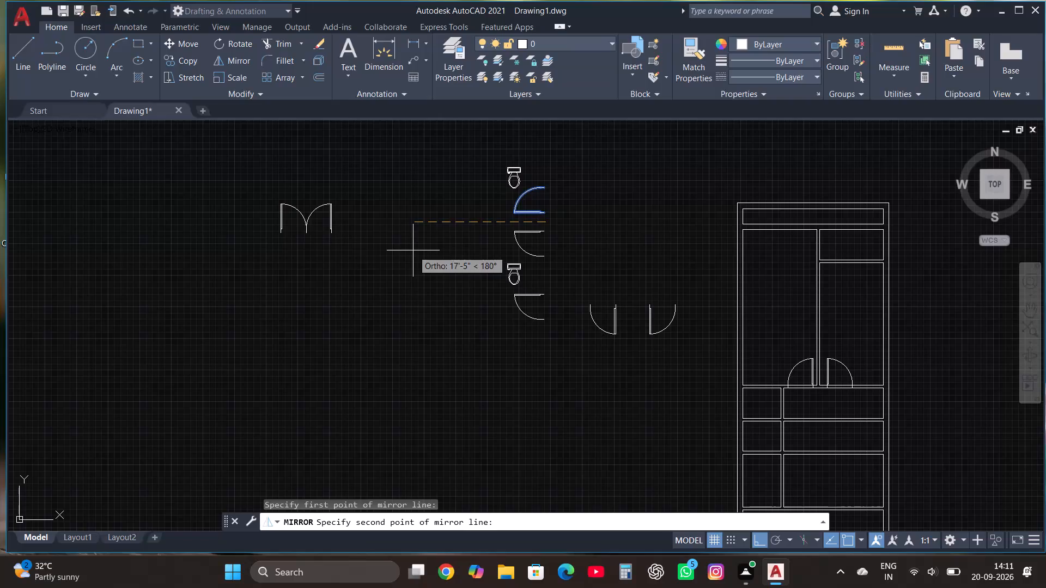
# Drop the pending mirror and rotate the upper horizontal-leaf door 180° about a point just northeast of it.
pyautogui.press('Escape')
pyautogui.click(525, 205)
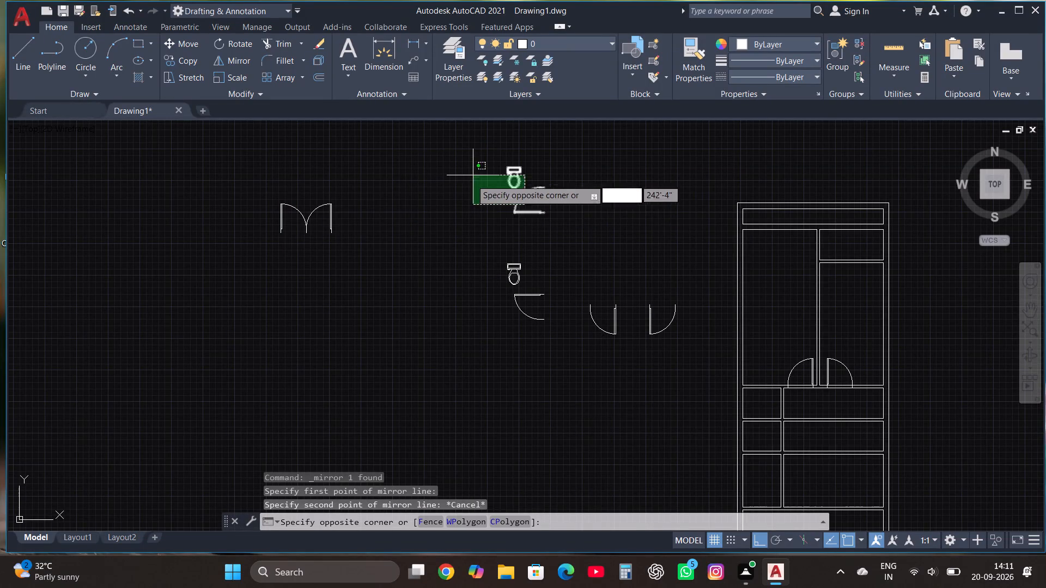
pyautogui.click(470, 200)
pyautogui.click(246, 44)
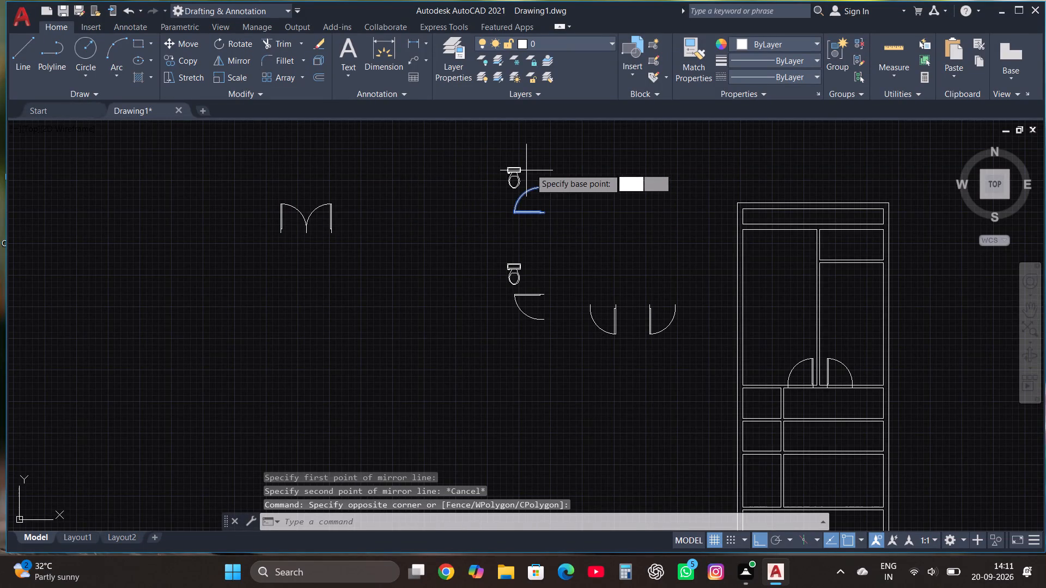
pyautogui.click(563, 184)
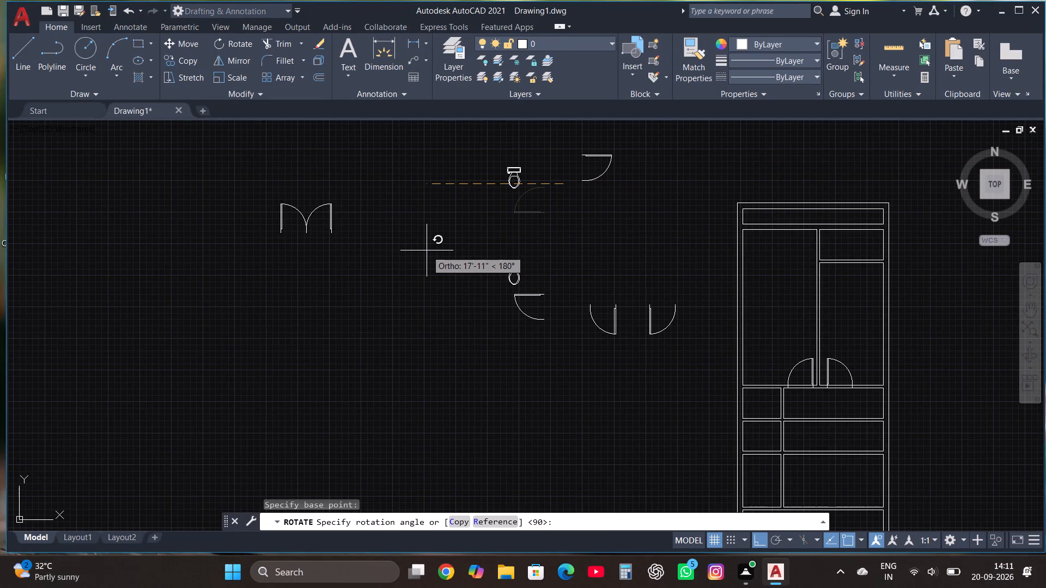
pyautogui.click(427, 250)
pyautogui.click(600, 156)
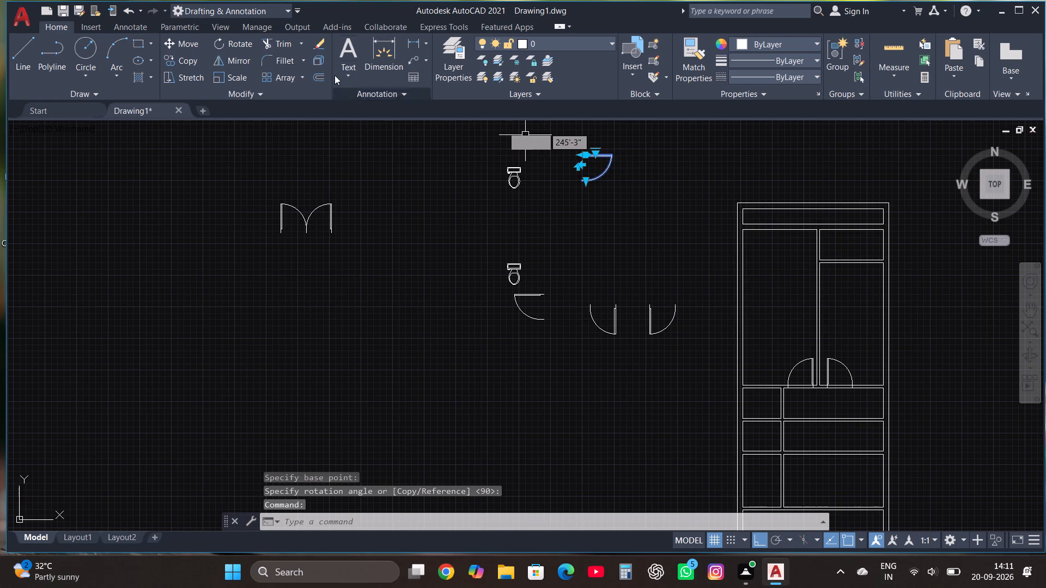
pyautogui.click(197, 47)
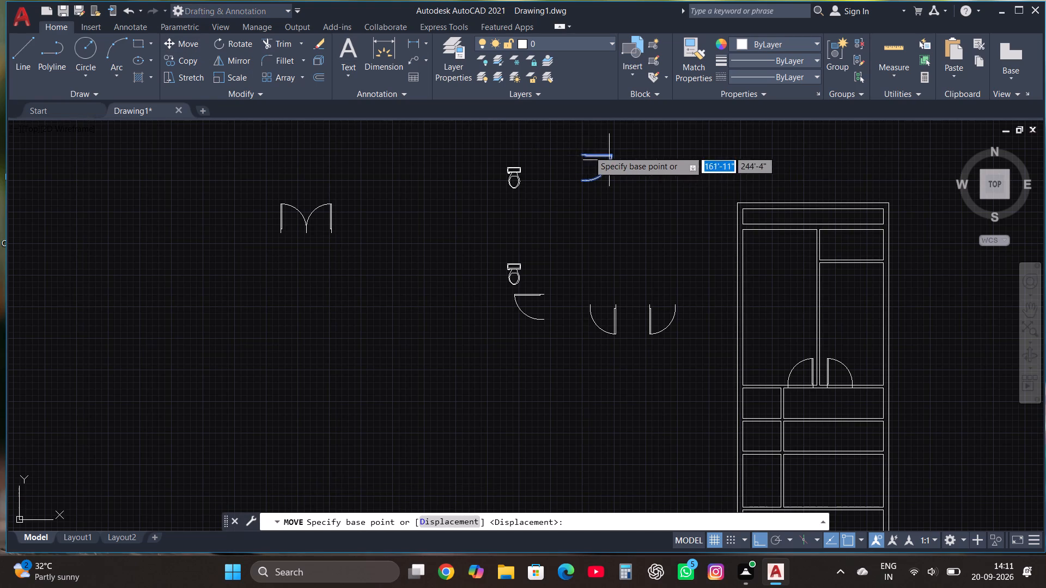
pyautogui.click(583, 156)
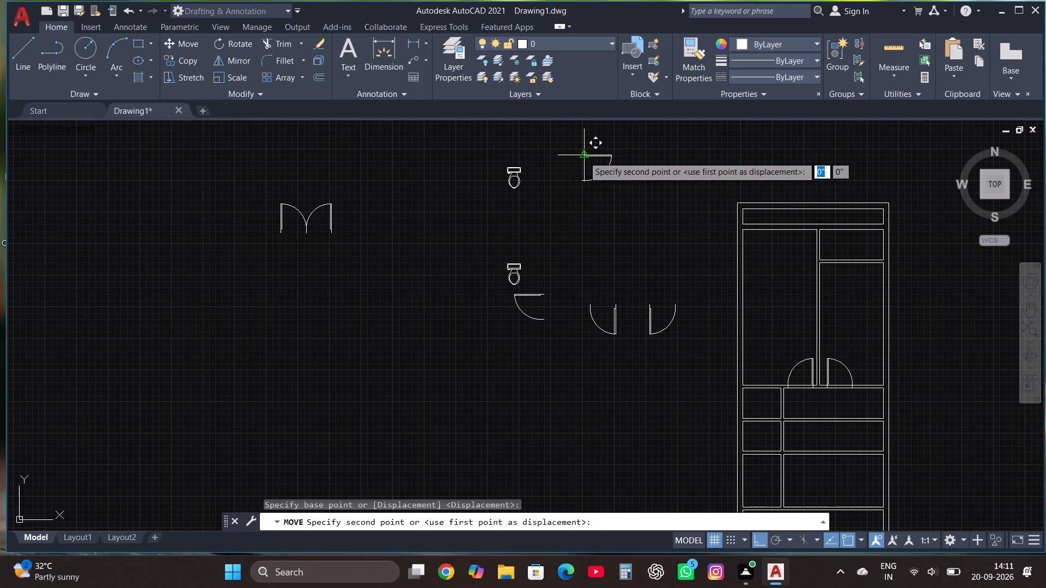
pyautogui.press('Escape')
# Move the rotated door by its leaf-side corner onto the partition west of the plan's small northeast room, near that room's north wall.
pyautogui.scroll(3, 627, 217)
pyautogui.scroll(-5, 613, 204)
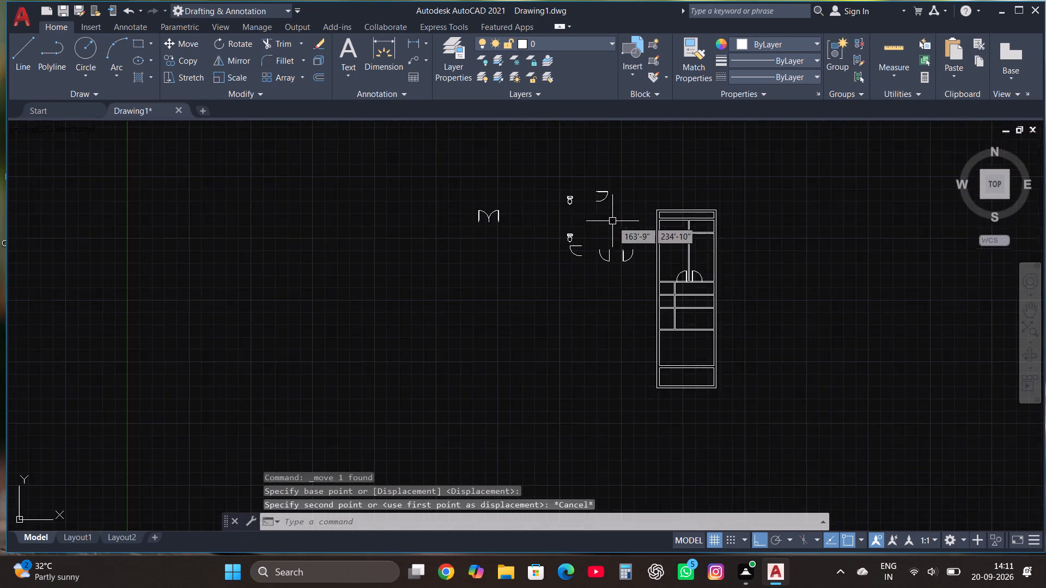
pyautogui.scroll(2, 597, 175)
pyautogui.moveTo(631, 259); pyautogui.dragTo(618, 249)
pyautogui.click(578, 193)
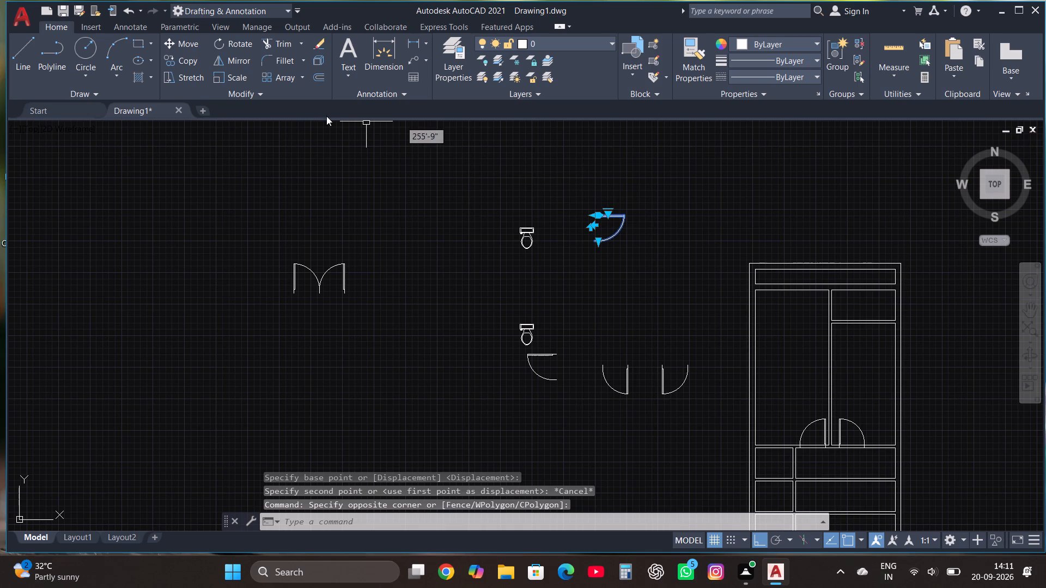
pyautogui.click(171, 40)
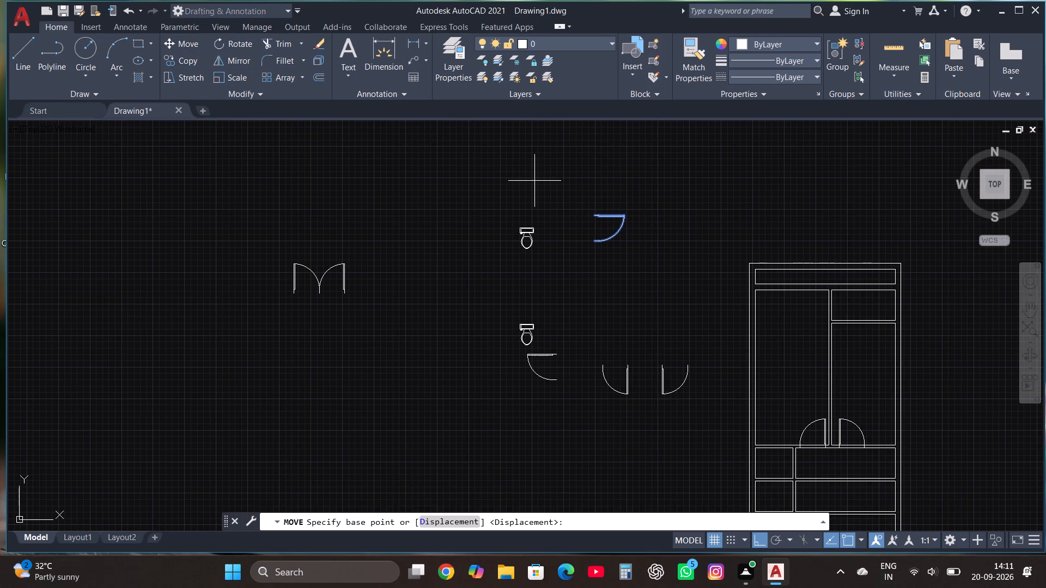
pyautogui.scroll(3, 626, 202)
pyautogui.scroll(1, 511, 253)
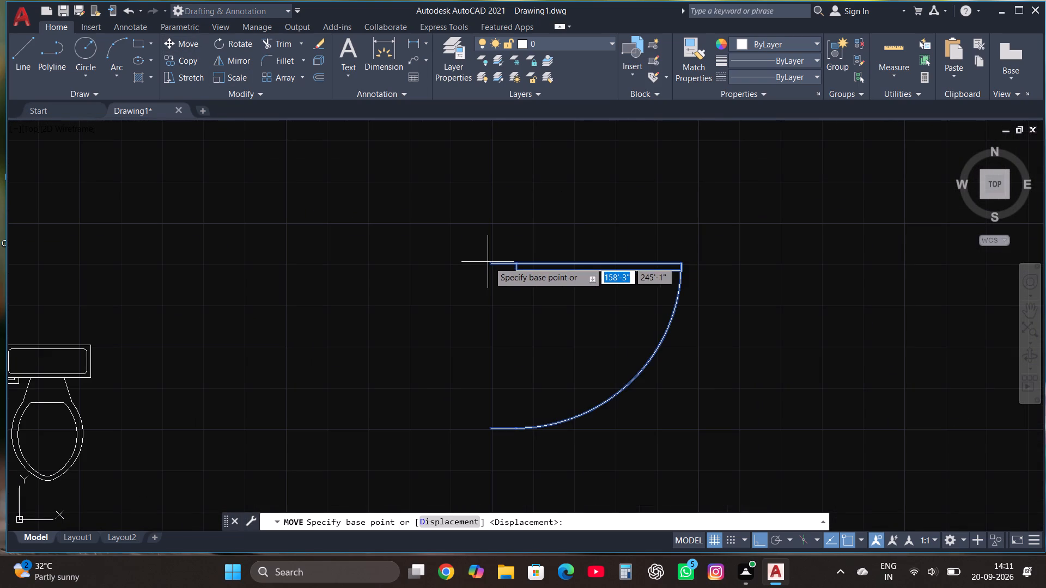
pyautogui.click(490, 262)
pyautogui.press('F8')
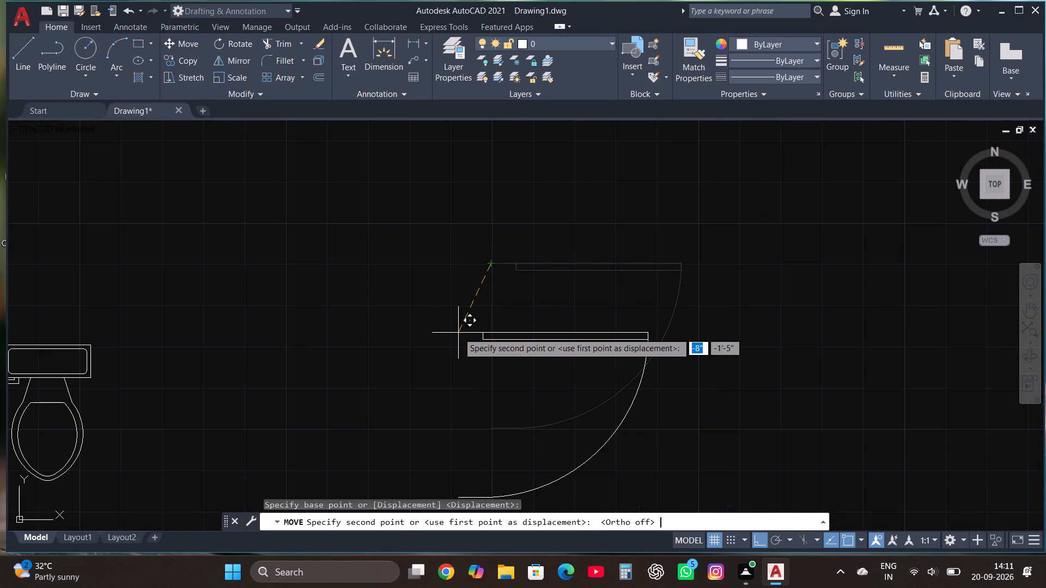
pyautogui.scroll(-4, 455, 320)
pyautogui.scroll(-1, 537, 293)
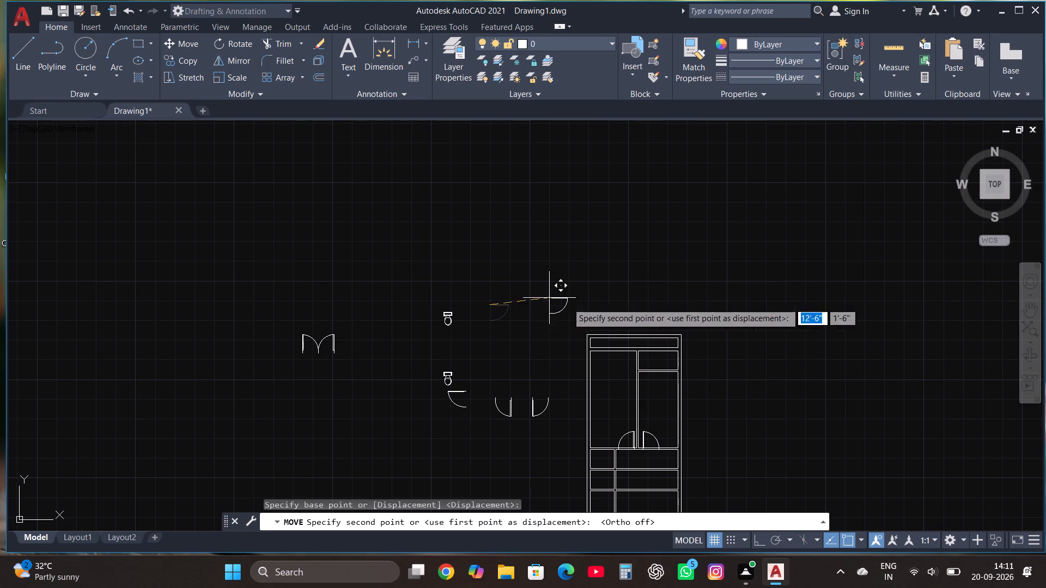
pyautogui.scroll(3, 652, 372)
pyautogui.scroll(2, 607, 321)
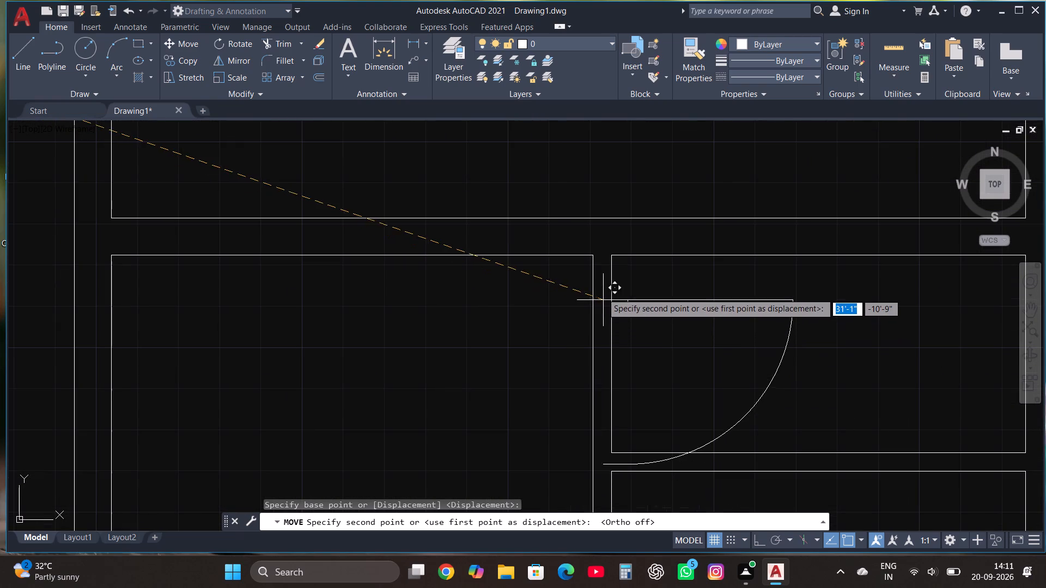
pyautogui.click(593, 285)
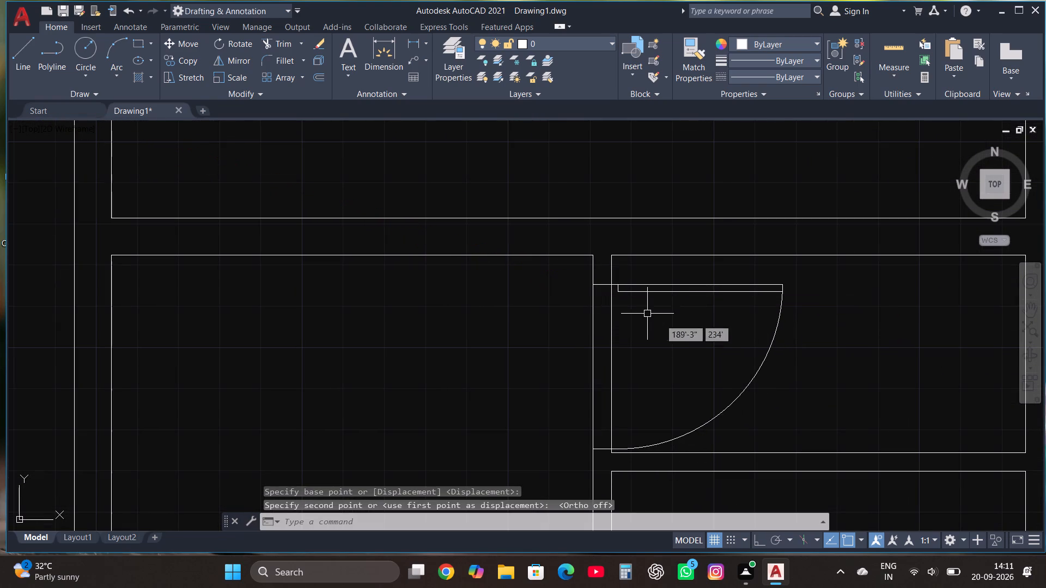
# Scale the newly placed door down slightly from its leaf-side corner on the partition.
pyautogui.click(684, 284)
pyautogui.click(244, 71)
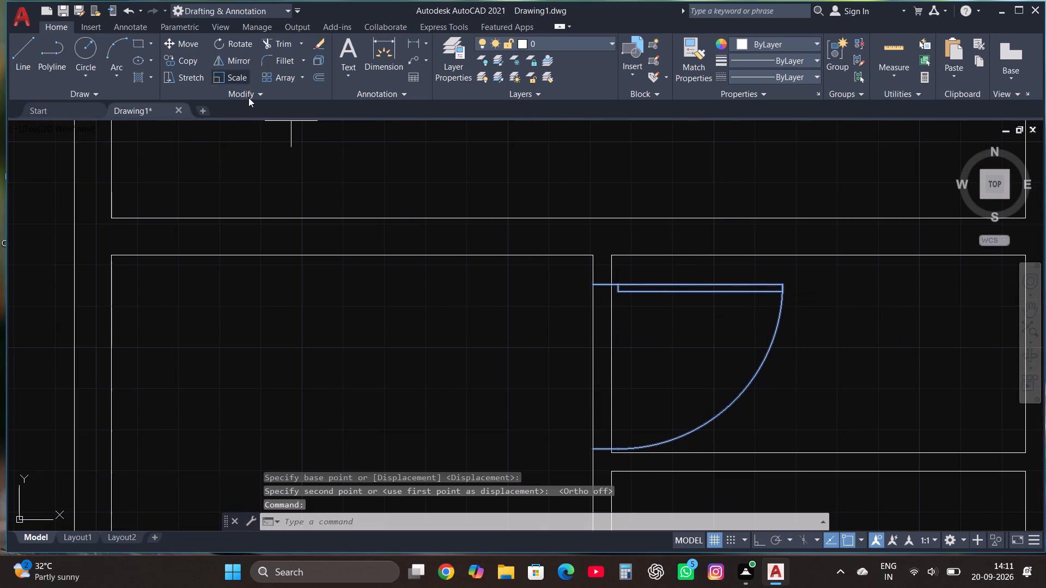
pyautogui.click(591, 286)
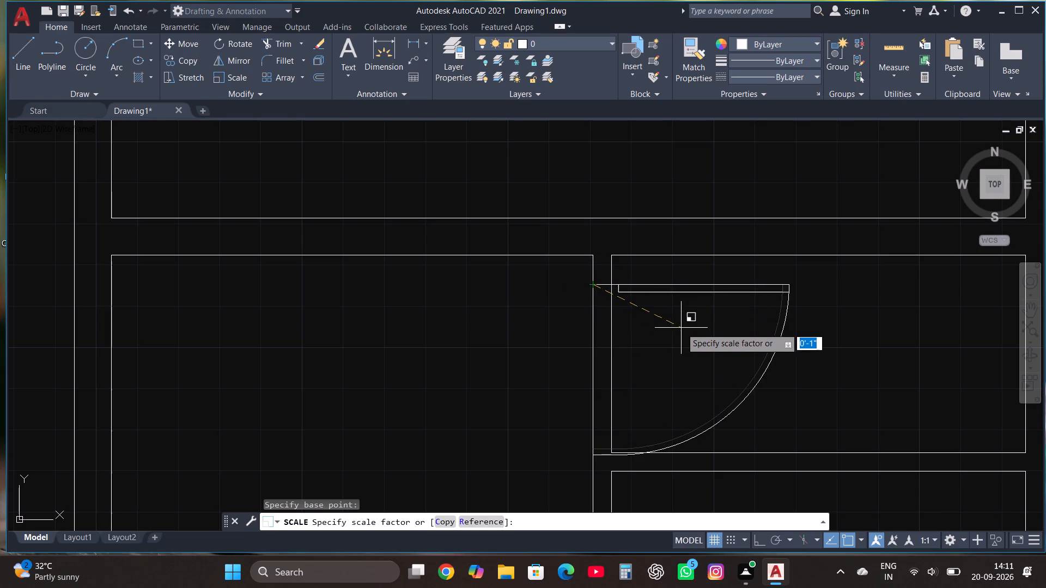
pyautogui.click(677, 315)
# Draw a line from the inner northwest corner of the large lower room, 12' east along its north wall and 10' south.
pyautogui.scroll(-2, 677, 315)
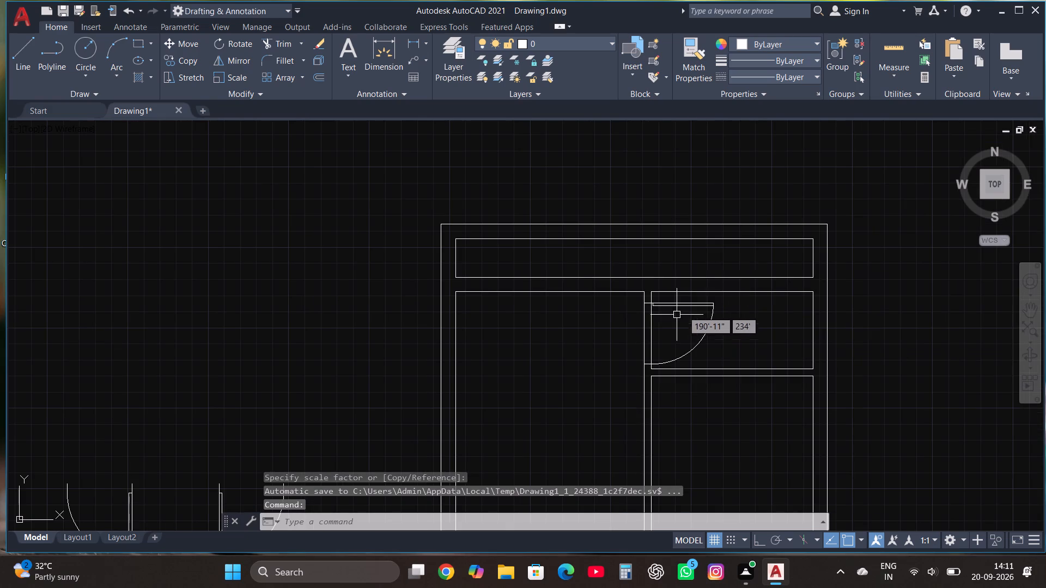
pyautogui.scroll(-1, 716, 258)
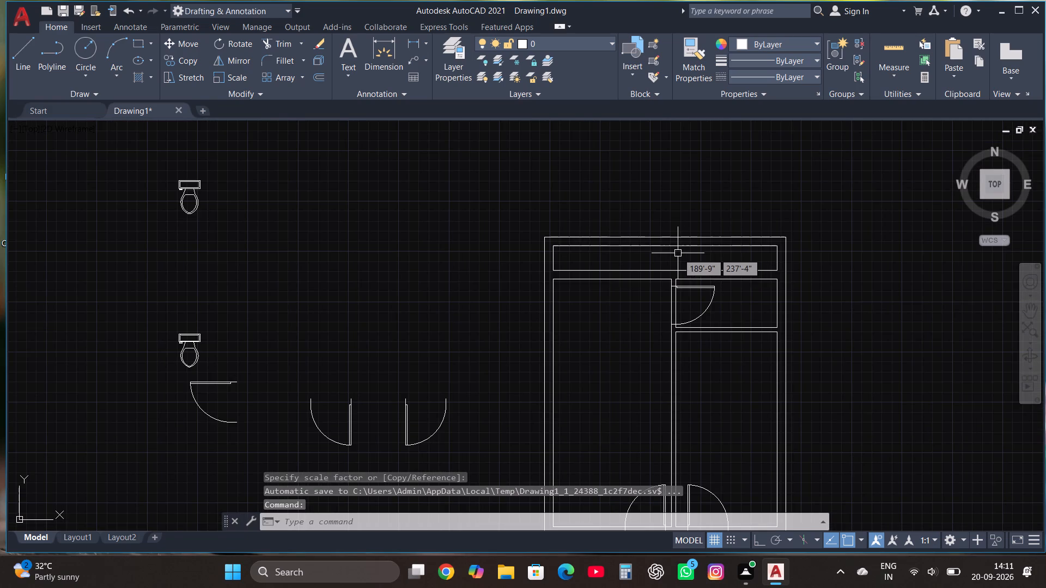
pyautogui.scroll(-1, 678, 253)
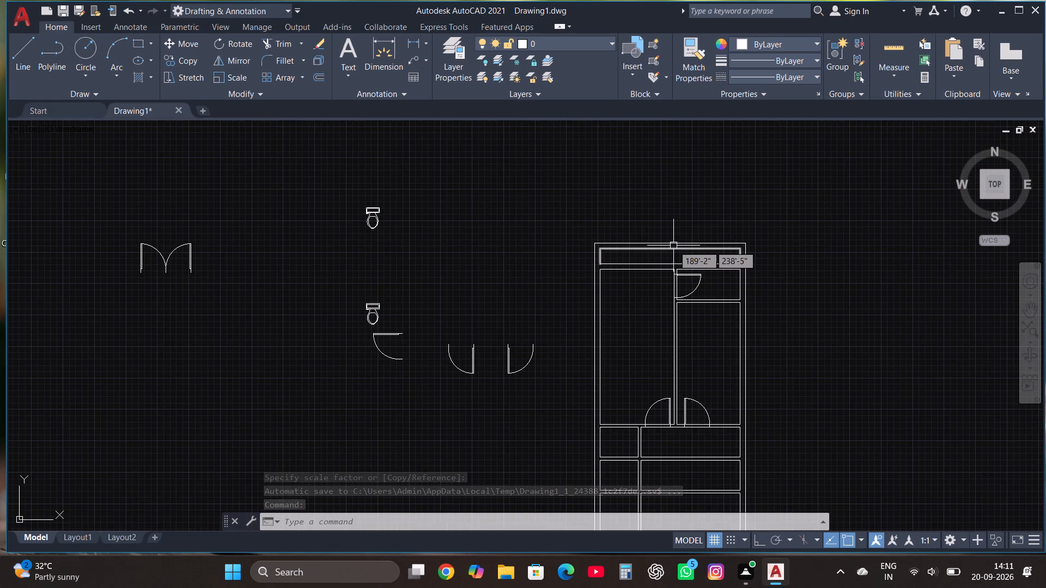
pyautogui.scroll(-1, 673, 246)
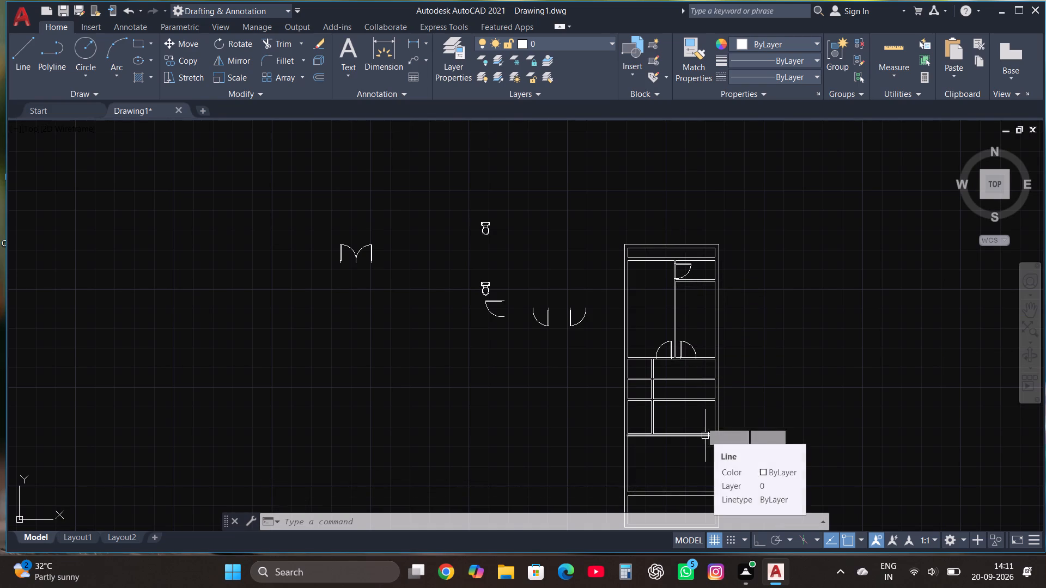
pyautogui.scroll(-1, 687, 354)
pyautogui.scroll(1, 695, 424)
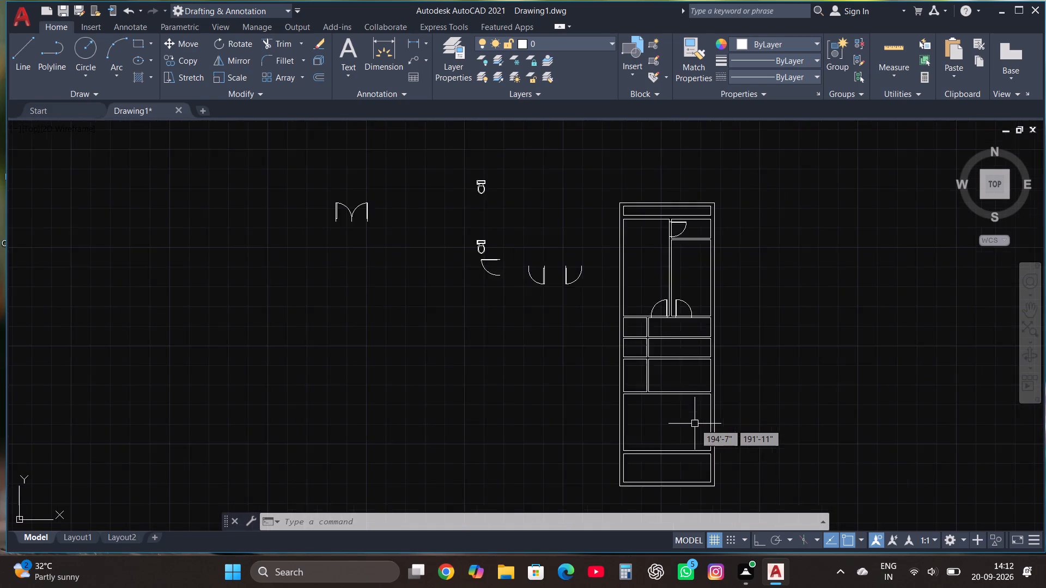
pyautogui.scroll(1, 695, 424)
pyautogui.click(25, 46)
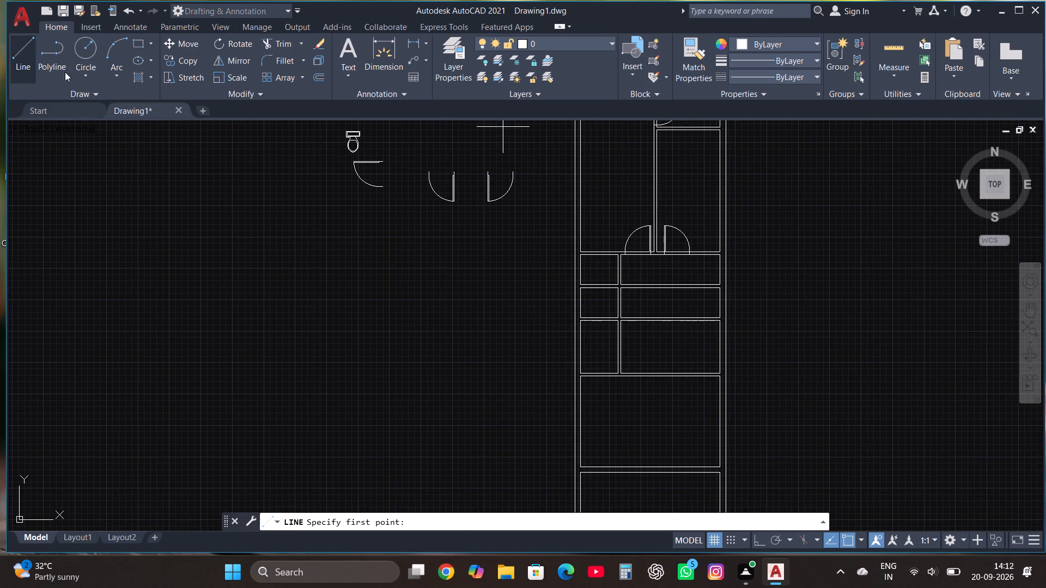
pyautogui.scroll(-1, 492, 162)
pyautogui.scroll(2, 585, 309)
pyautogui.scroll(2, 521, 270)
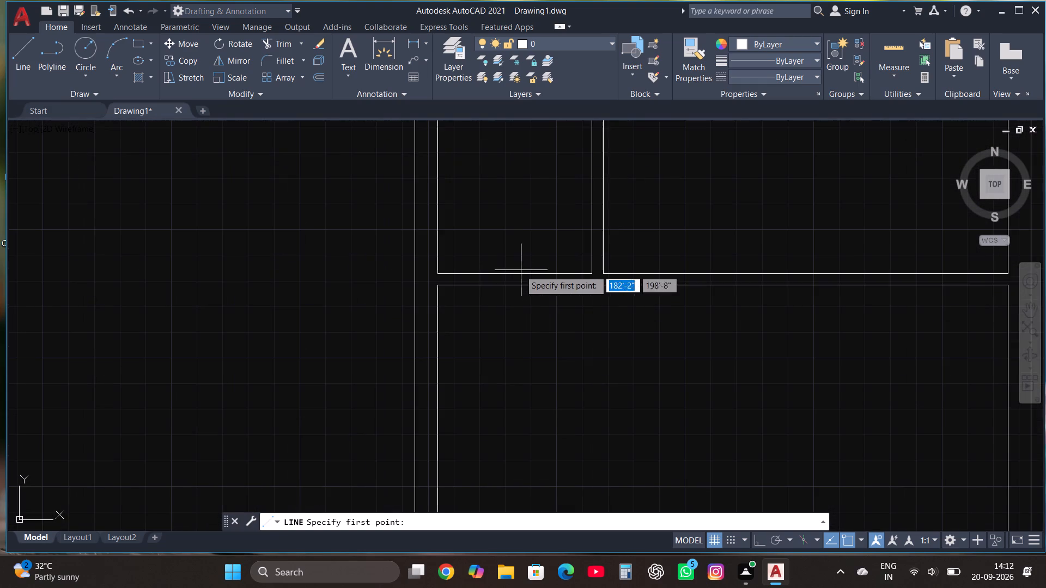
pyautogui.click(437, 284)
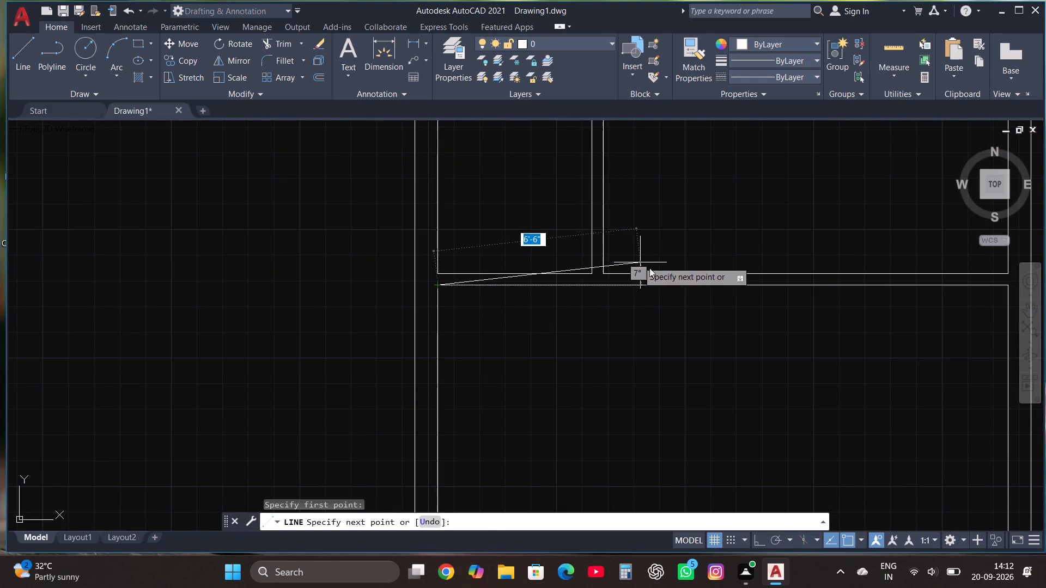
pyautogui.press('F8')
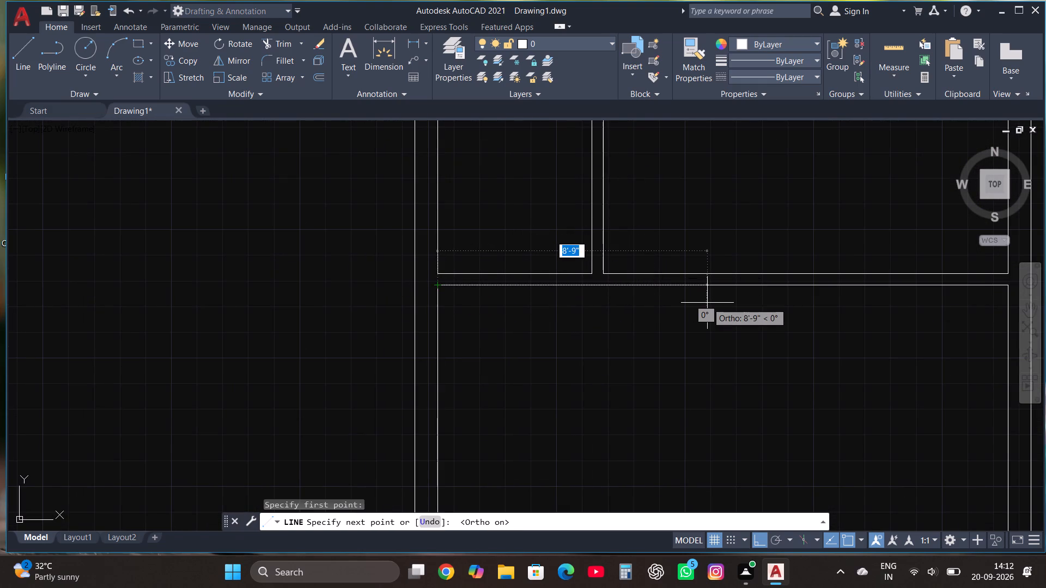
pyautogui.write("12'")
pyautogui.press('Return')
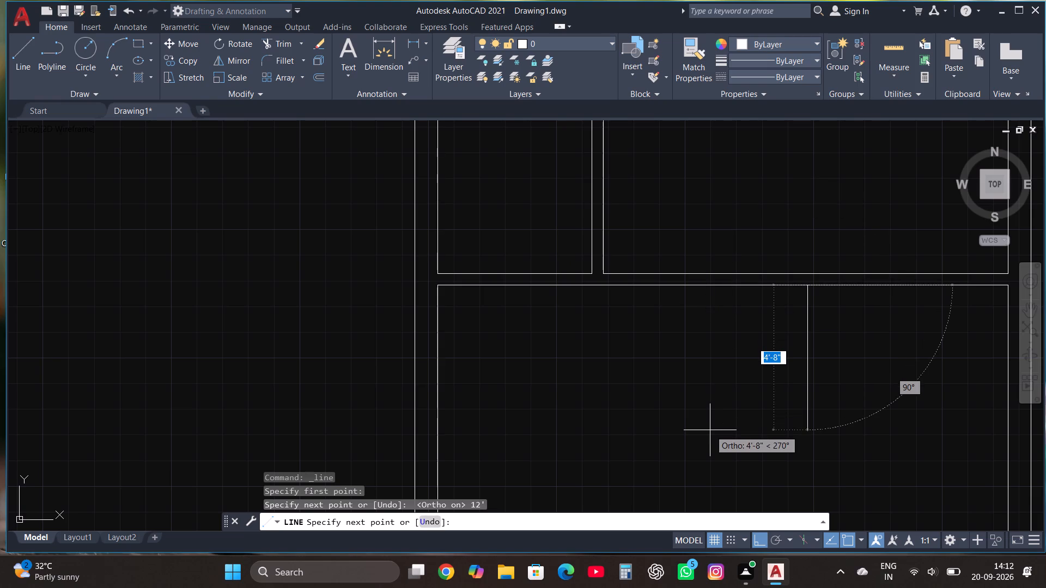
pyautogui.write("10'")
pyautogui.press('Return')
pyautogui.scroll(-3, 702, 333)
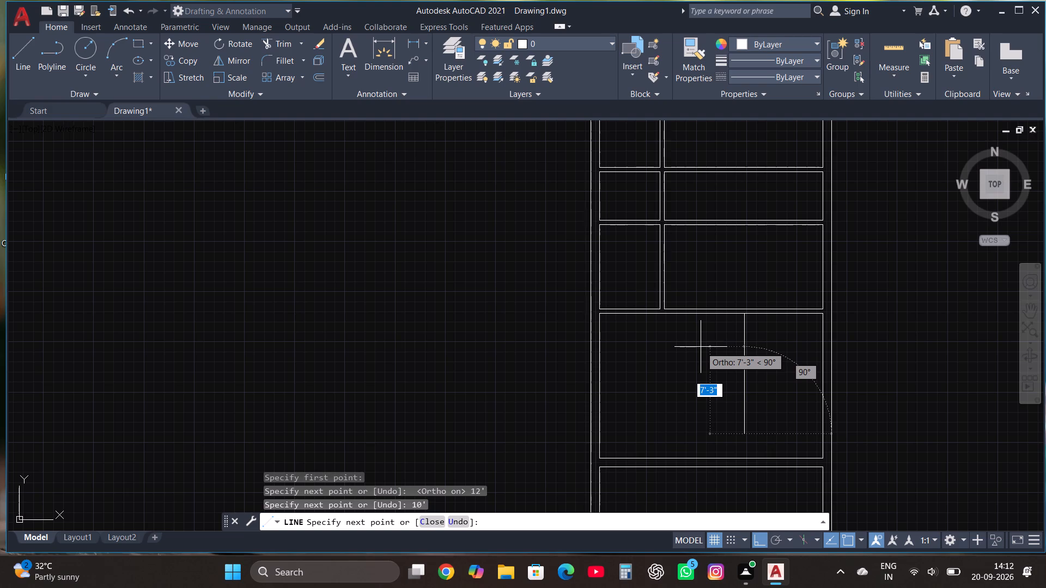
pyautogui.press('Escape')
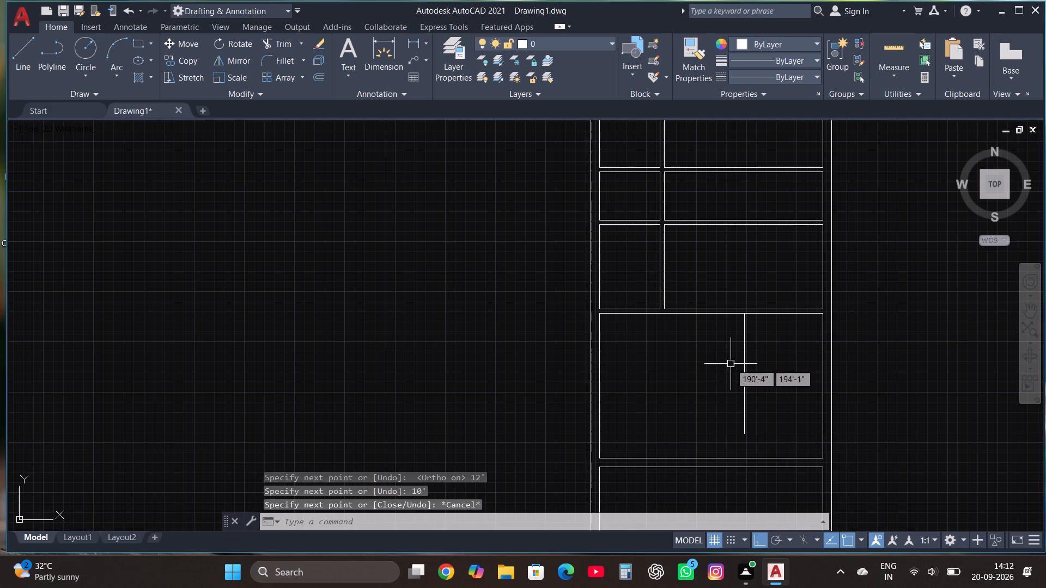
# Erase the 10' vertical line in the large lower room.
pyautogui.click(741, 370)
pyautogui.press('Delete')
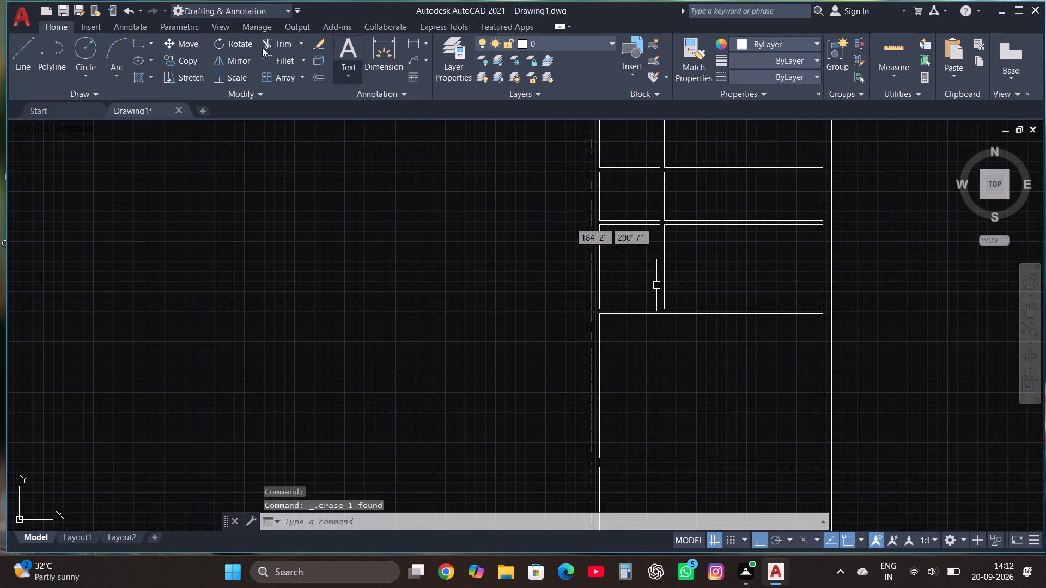
# Draw a line from the large lower room's inner northwest corner, 10' east along the north wall and 12' south.
pyautogui.click(32, 45)
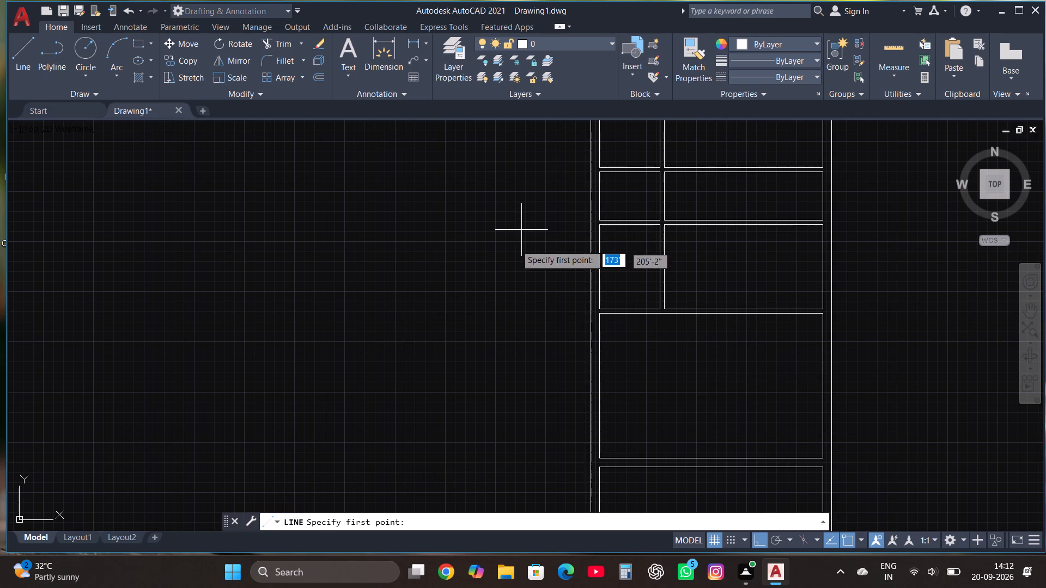
pyautogui.click(601, 313)
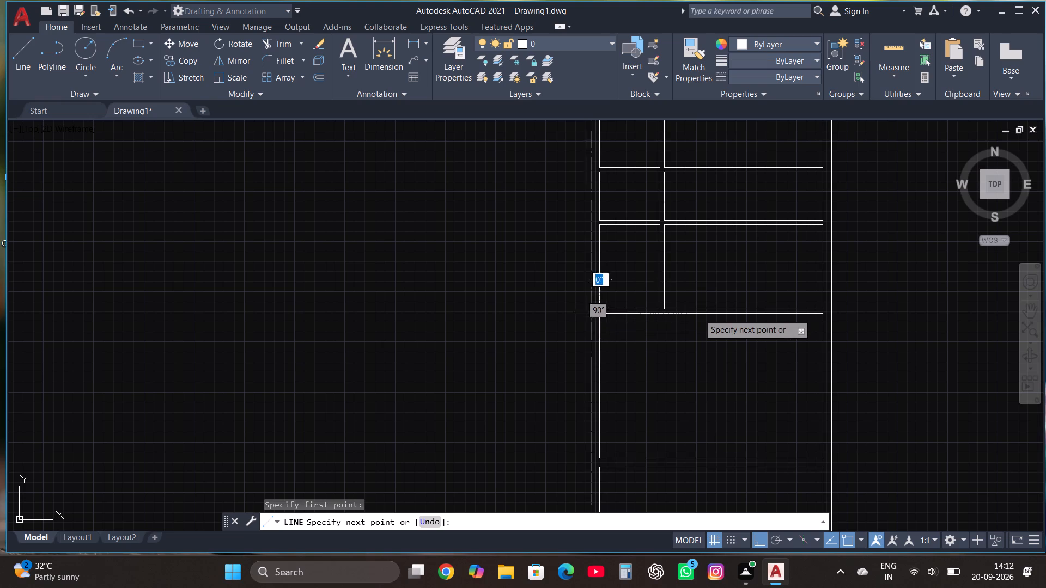
pyautogui.write("10'")
pyautogui.press('Return')
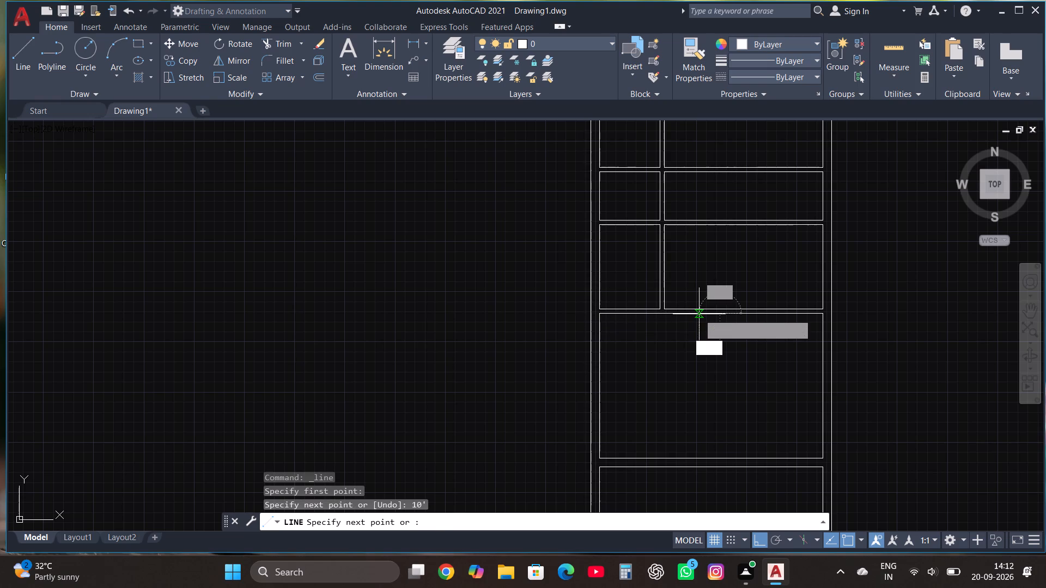
pyautogui.write("12'")
pyautogui.press('Return')
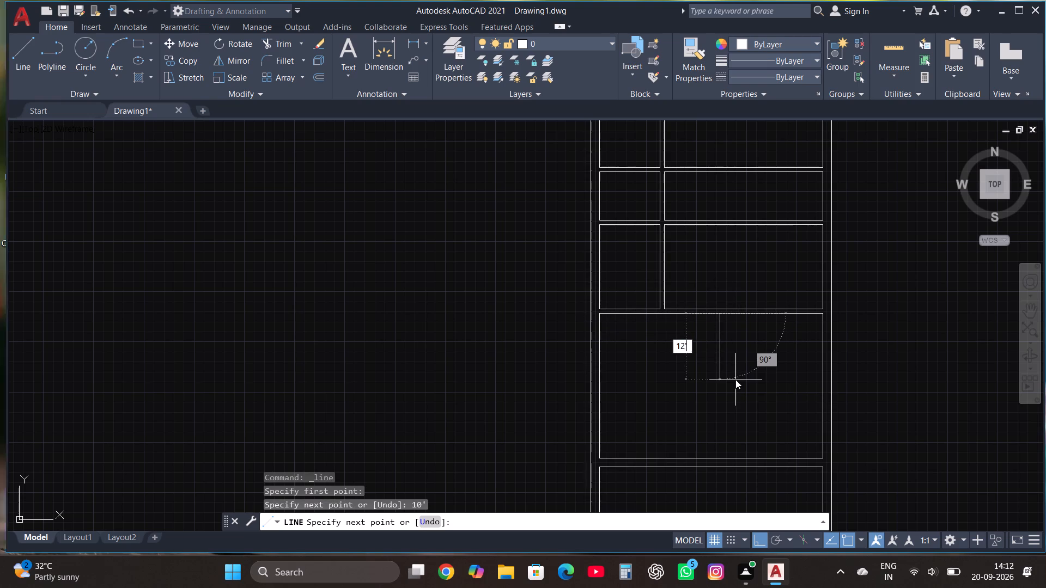
pyautogui.click(667, 383)
pyautogui.press('Escape')
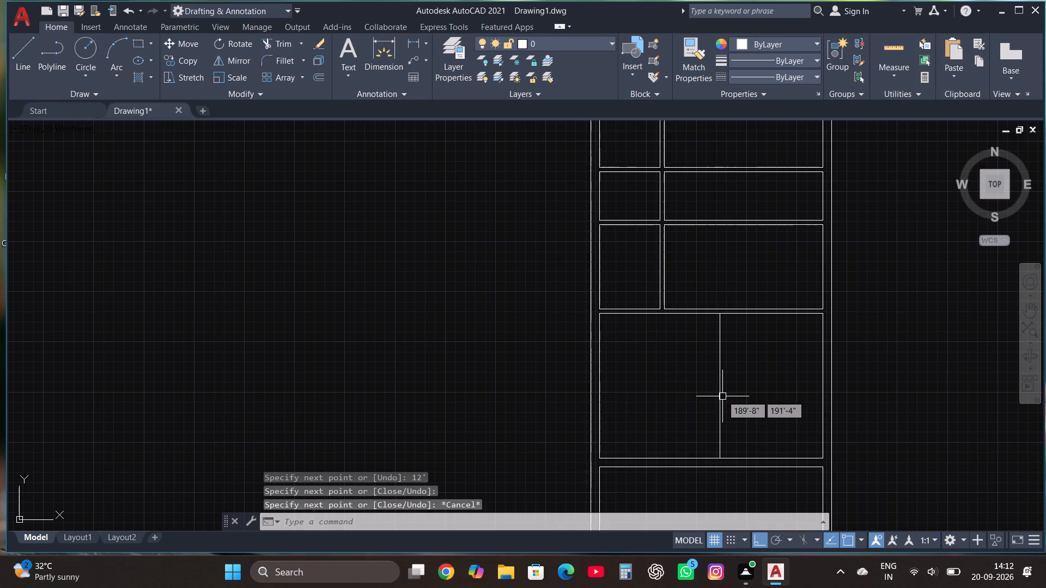
# Stretch the upper end of the large lower room's vertical dividing line north to meet the room's north wall.
pyautogui.click(721, 388)
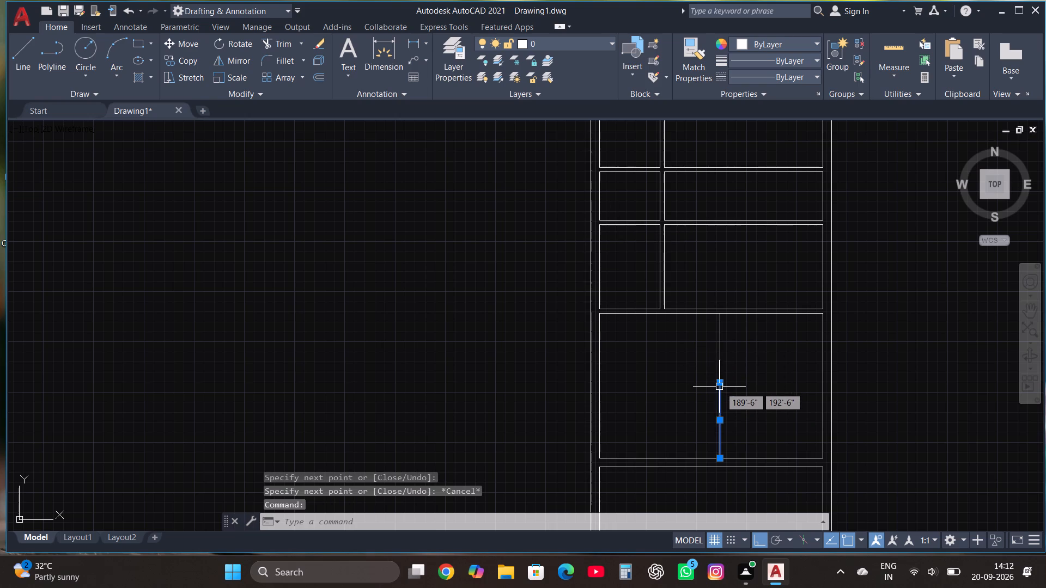
pyautogui.click(721, 381)
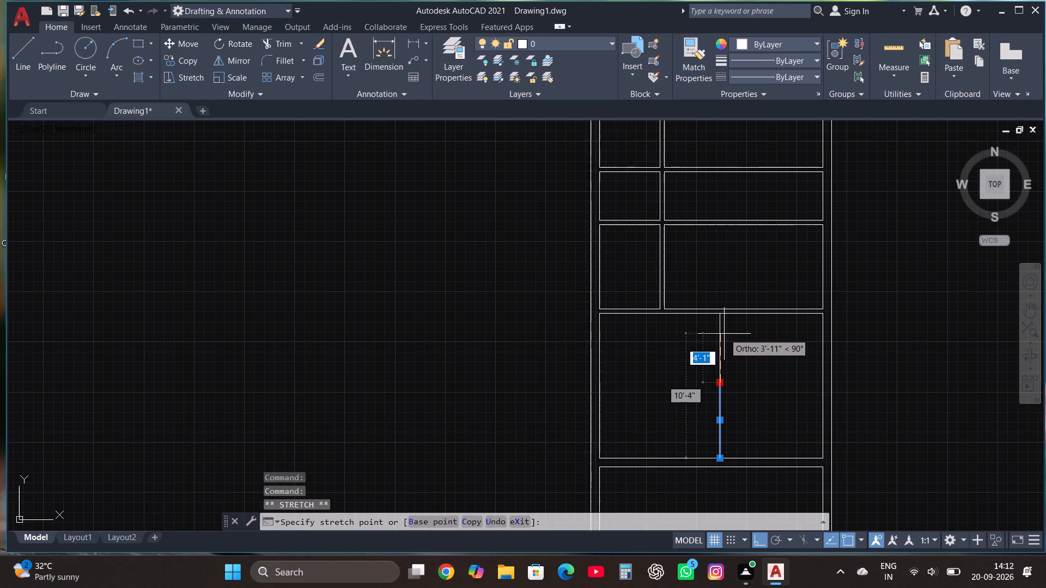
pyautogui.click(720, 315)
pyautogui.press('Escape')
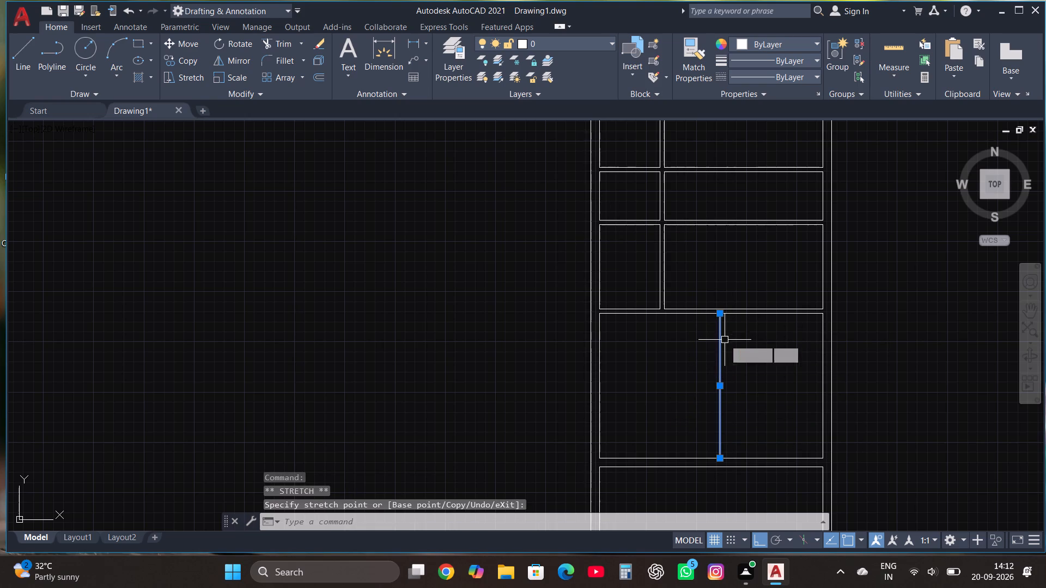
# Offset the large lower room's vertical dividing line 4.5" to the east to form a partition.
pyautogui.click(315, 76)
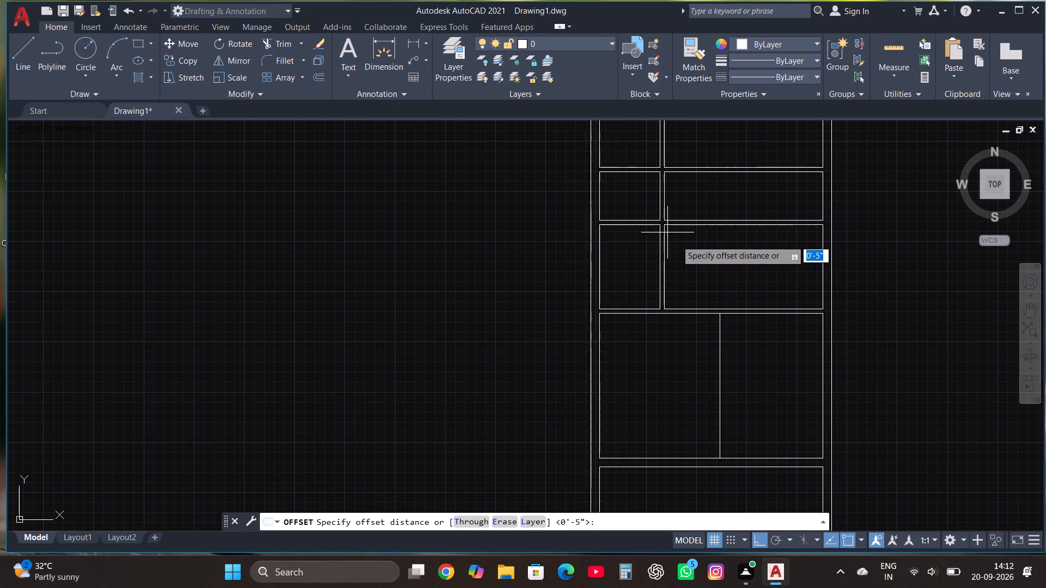
pyautogui.click(720, 390)
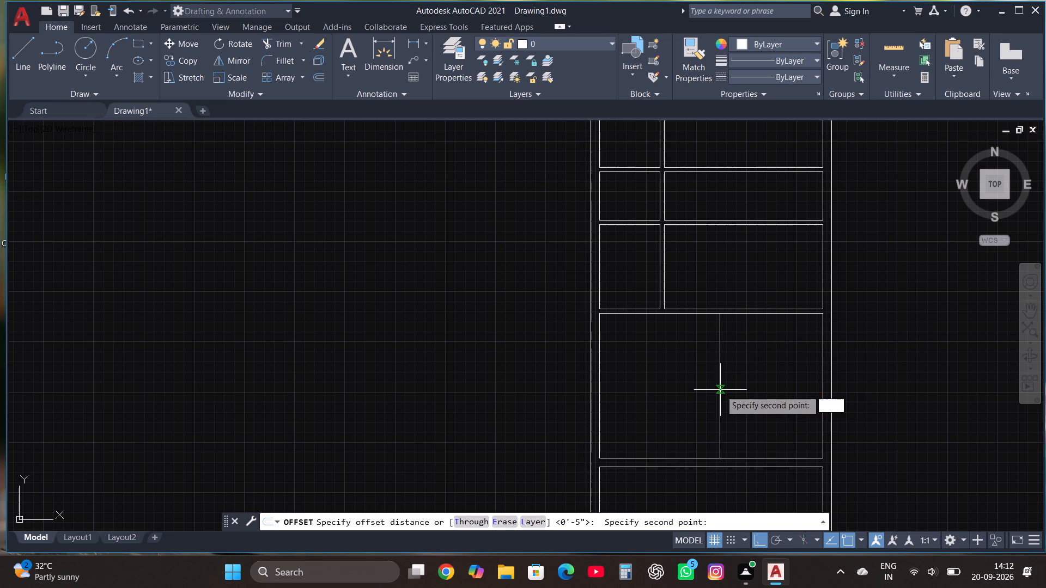
pyautogui.click(735, 390)
pyautogui.write('4.5"')
pyautogui.press('Return')
pyautogui.press('Escape')
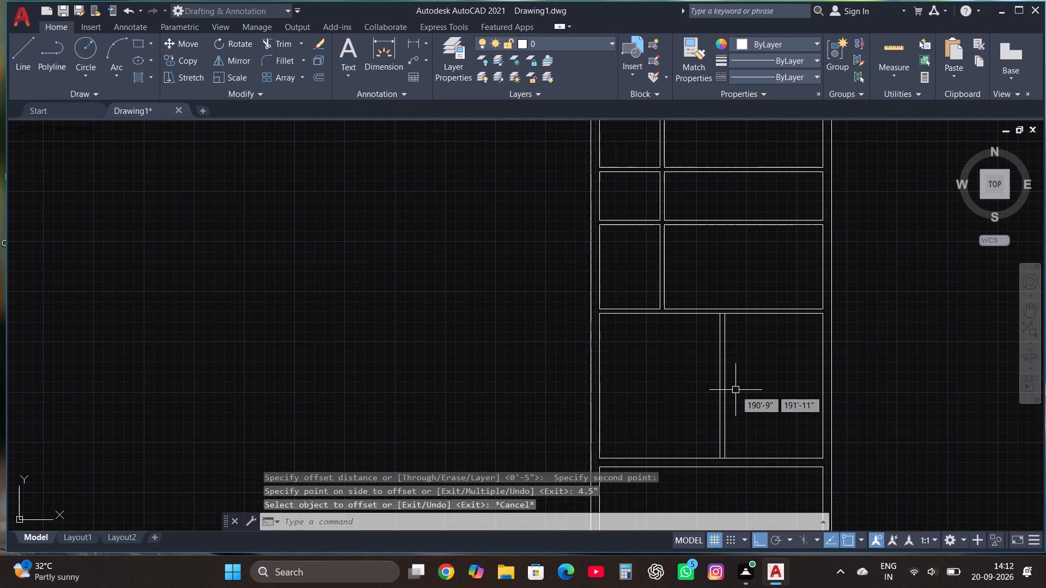
# Draw a line about 2'-5" south from the lower end of the new partition's east face, across the wall below.
pyautogui.scroll(-1, 725, 360)
pyautogui.scroll(1, 775, 445)
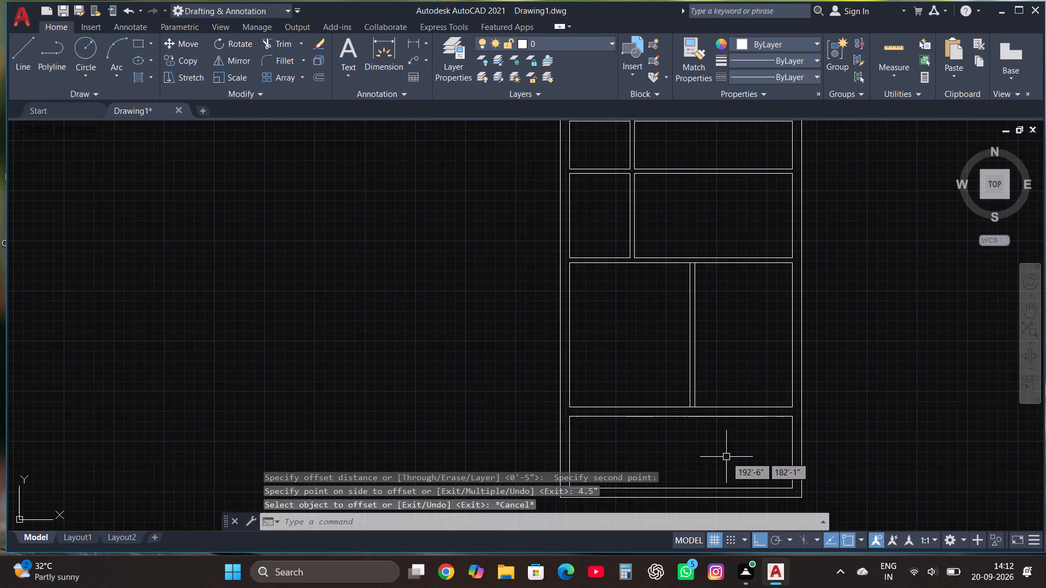
pyautogui.scroll(1, 726, 457)
pyautogui.click(18, 51)
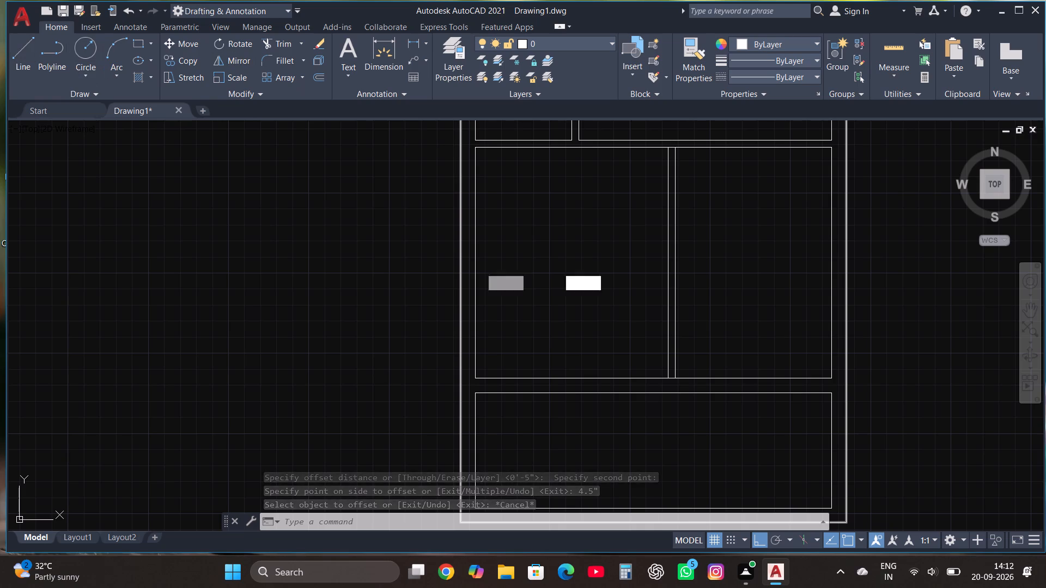
pyautogui.scroll(1, 678, 417)
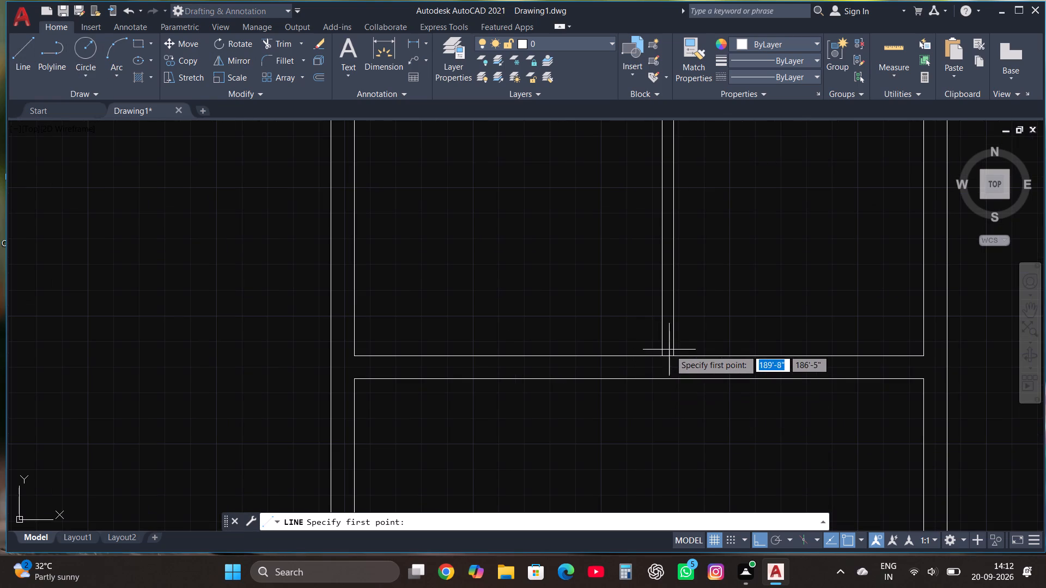
pyautogui.click(674, 357)
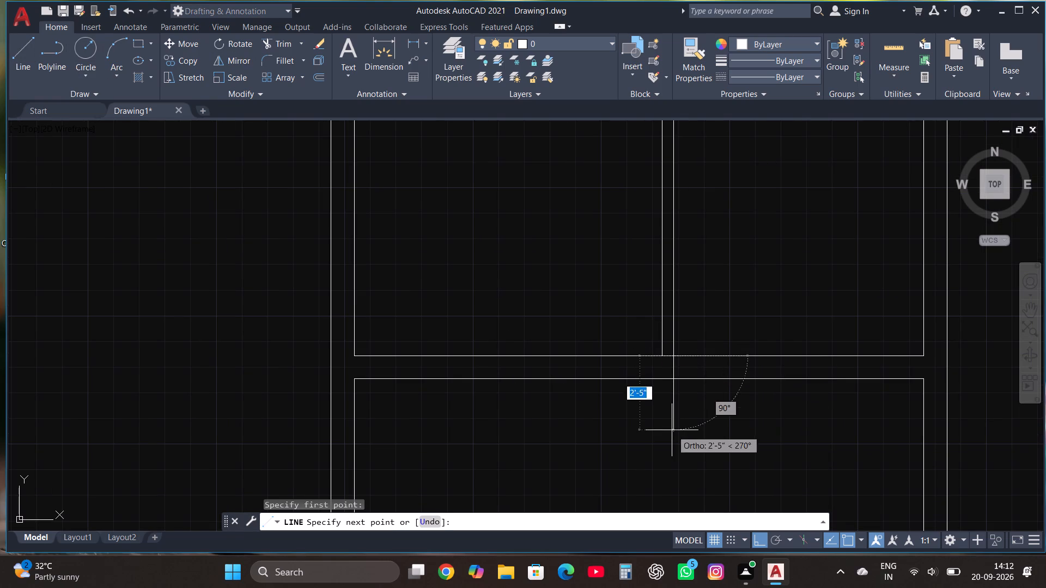
pyautogui.click(672, 430)
pyautogui.press('Escape')
# Trim the new line's excess below the wall and both horizontal wall lines east of the partition.
pyautogui.click(273, 44)
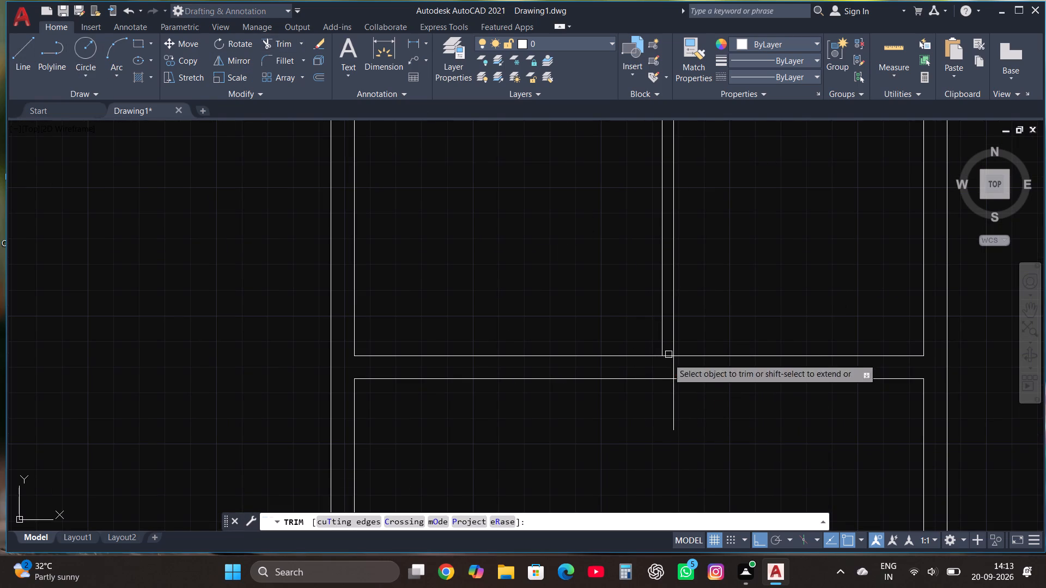
pyautogui.click(672, 406)
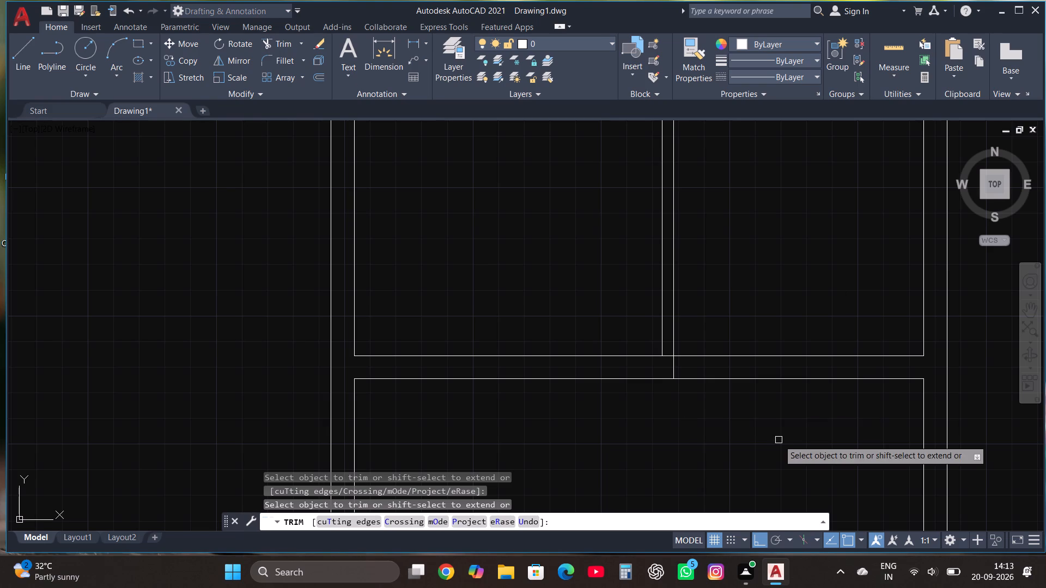
pyautogui.click(779, 440)
pyautogui.click(781, 330)
pyautogui.press('Escape')
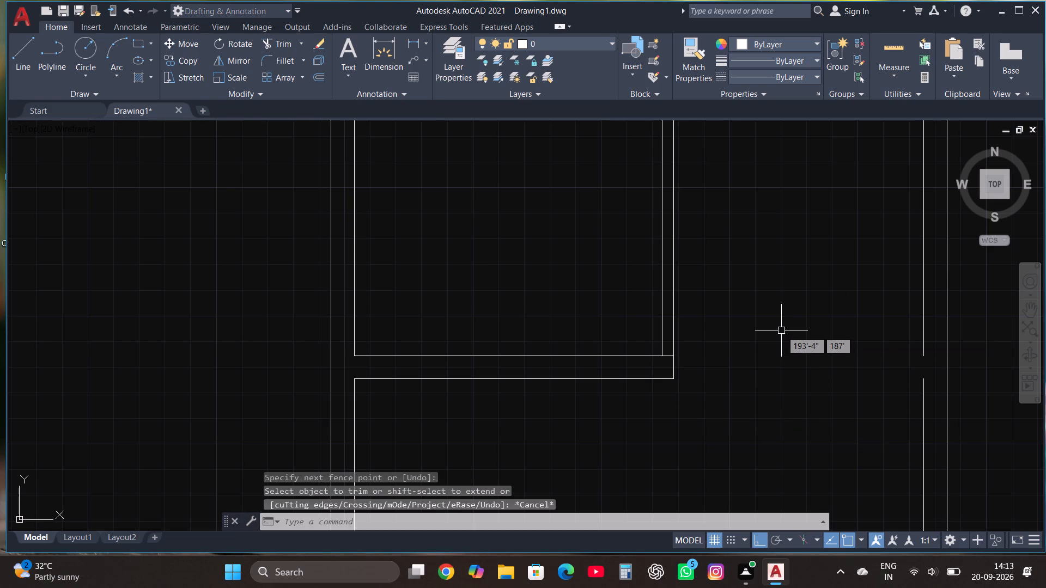
# Move the double door into the plan onto the north wall of the space east of the new partition, placing it by its east jamb end.
pyautogui.scroll(-2, 781, 330)
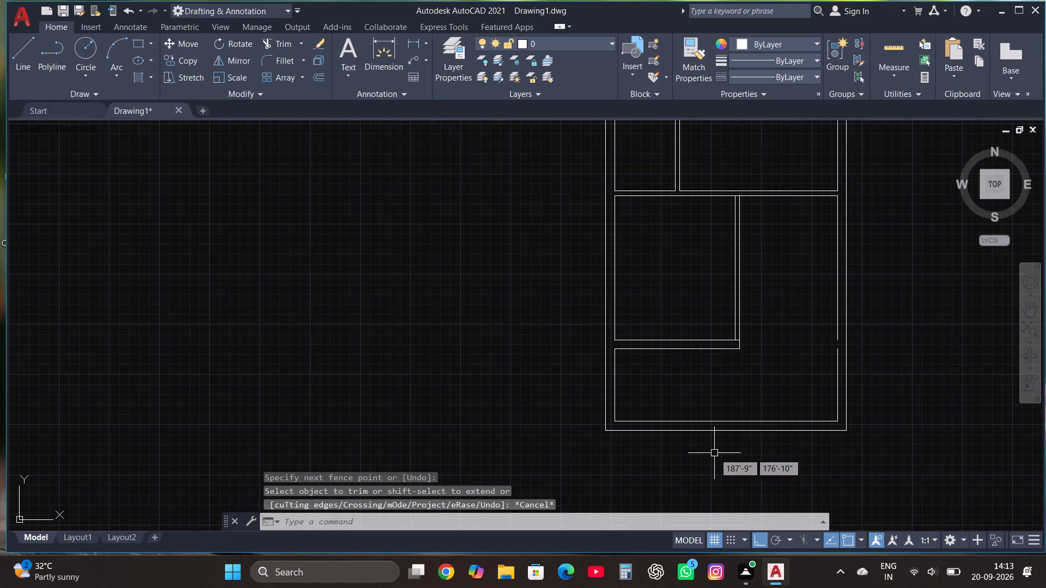
pyautogui.scroll(-2, 714, 452)
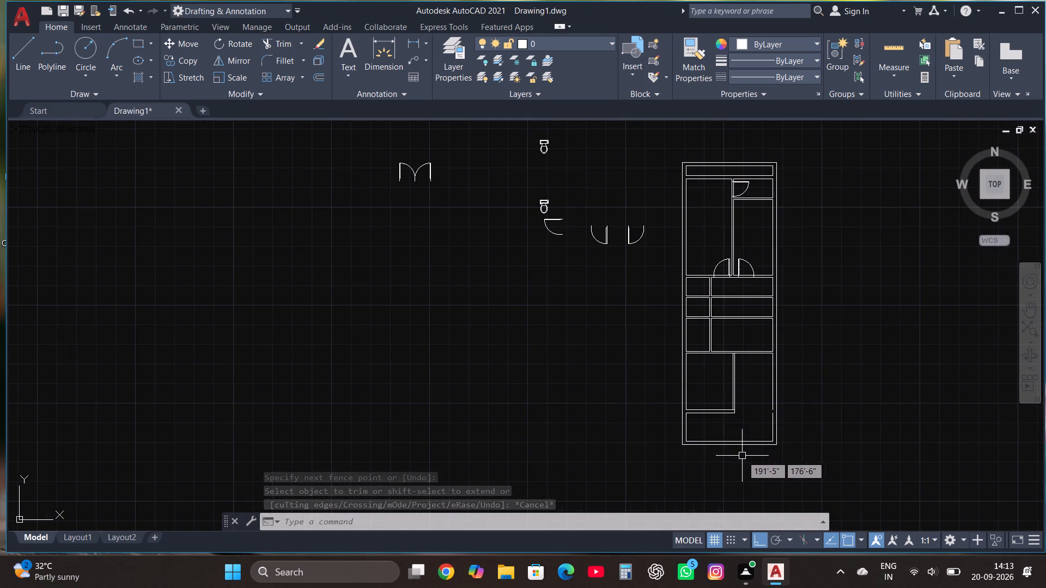
pyautogui.click(364, 203)
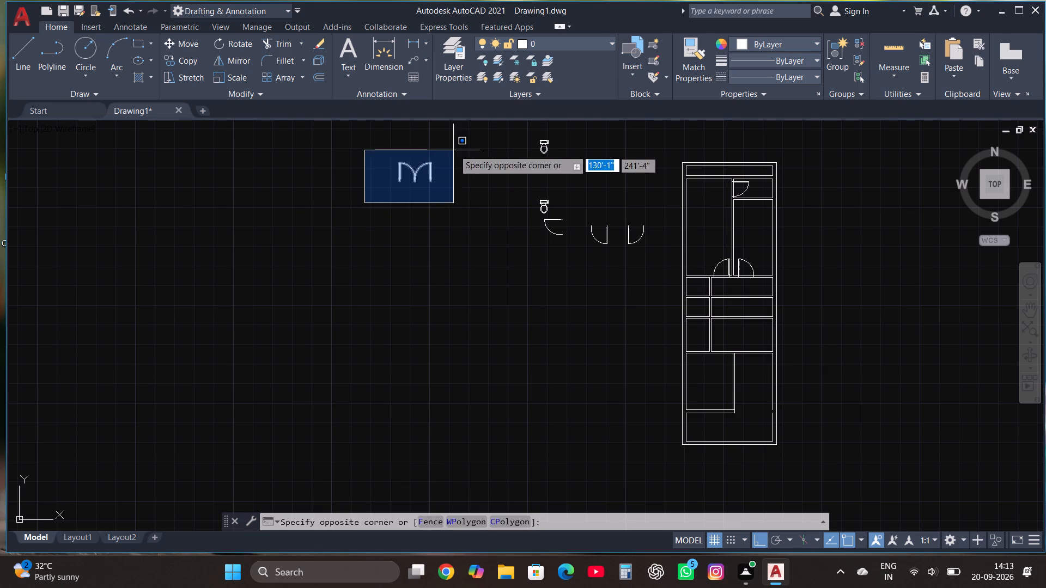
pyautogui.click(454, 150)
pyautogui.scroll(-2, 411, 348)
pyautogui.scroll(5, 410, 278)
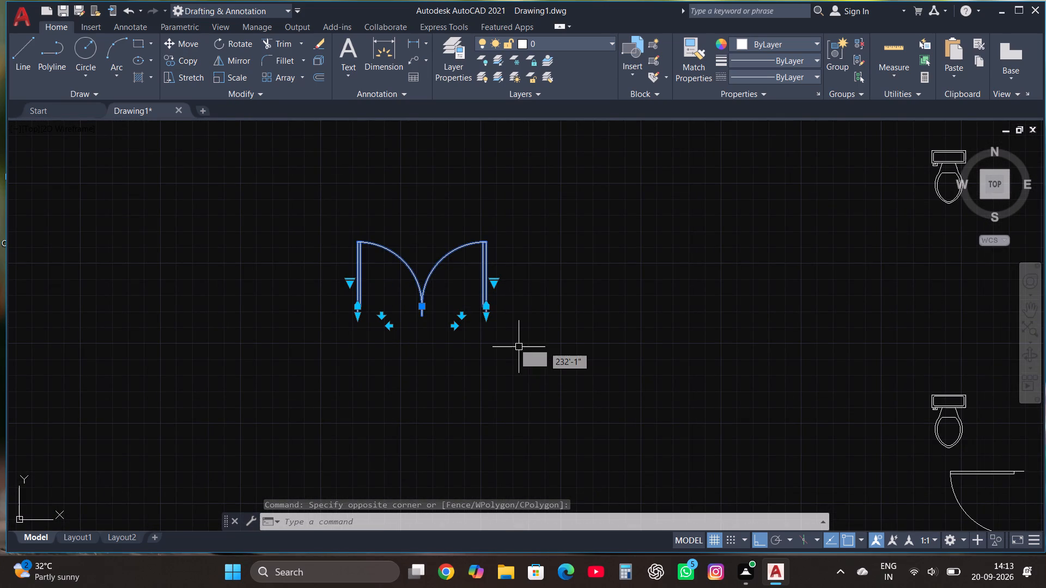
pyautogui.click(196, 45)
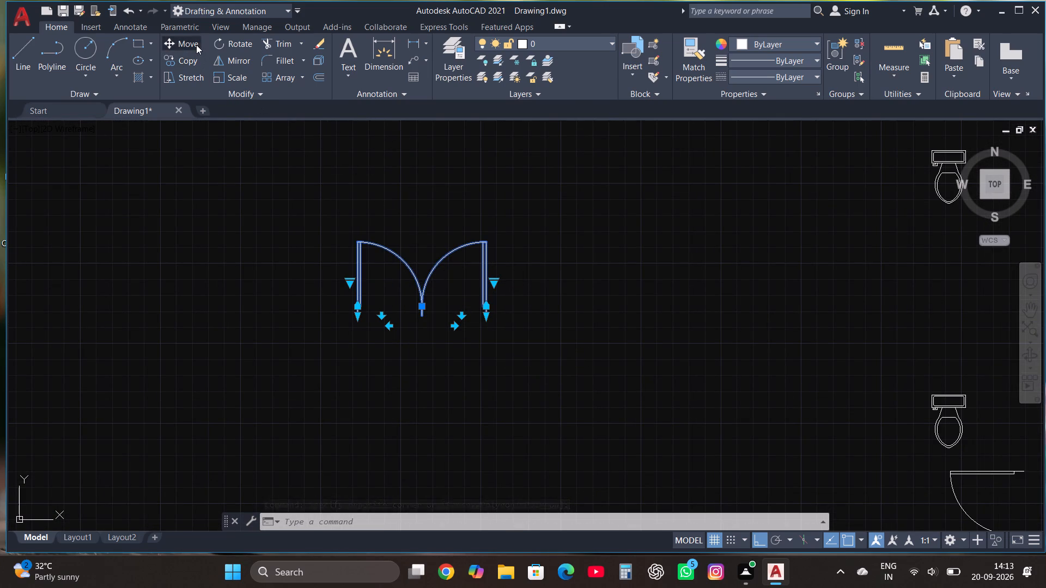
pyautogui.click(483, 317)
pyautogui.scroll(-3, 419, 366)
pyautogui.press('F8')
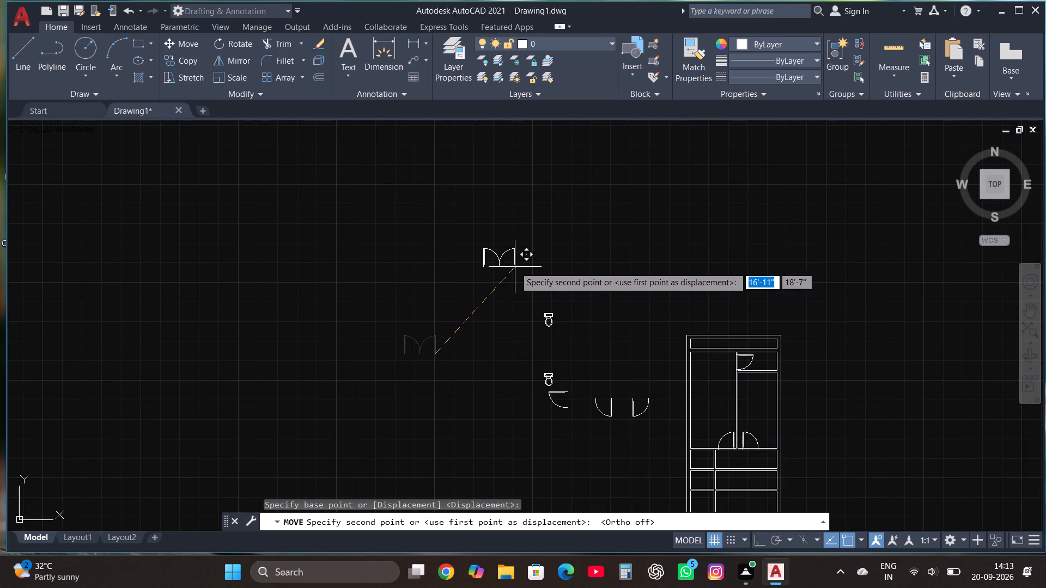
pyautogui.scroll(-2, 515, 266)
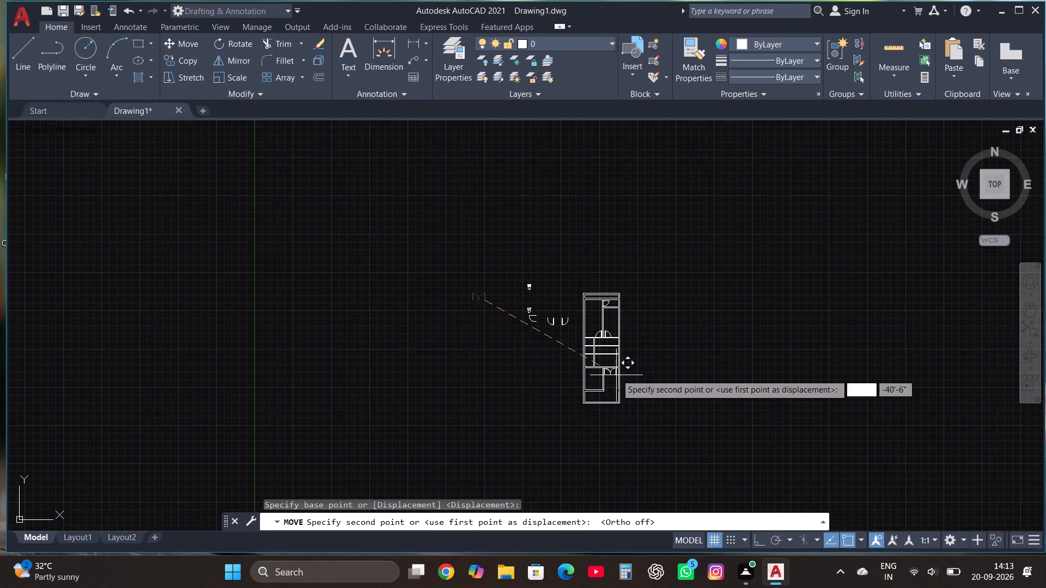
pyautogui.scroll(7, 615, 360)
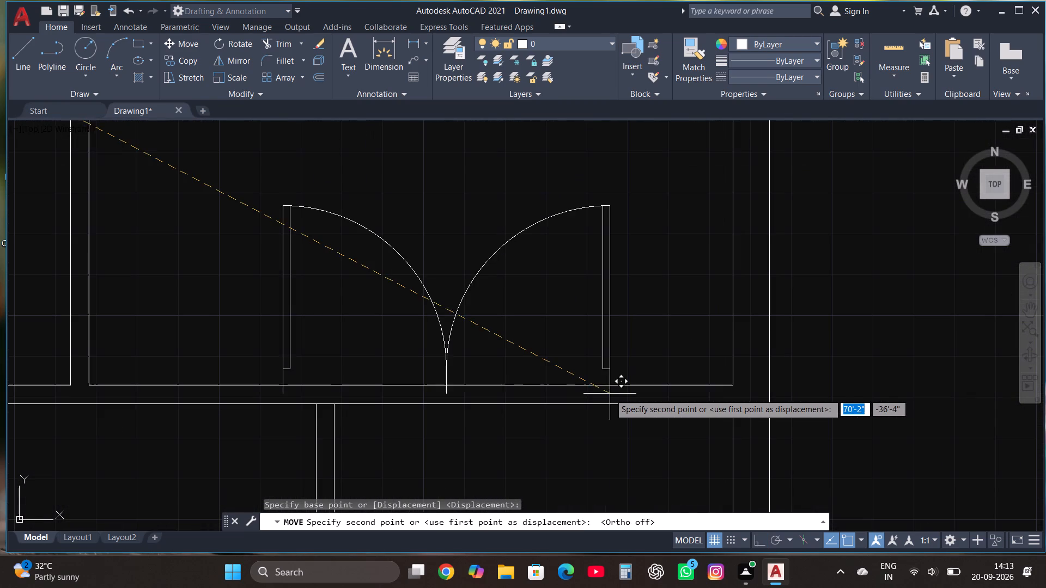
pyautogui.click(637, 406)
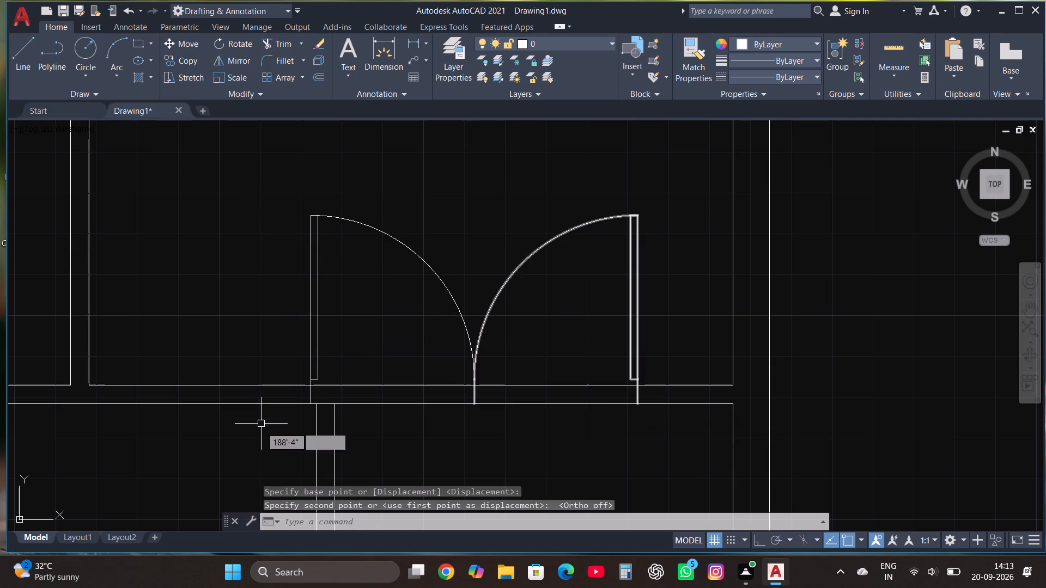
# Scale the double door down from its lower east jamb corner on the wall line.
pyautogui.click(261, 429)
pyautogui.click(644, 182)
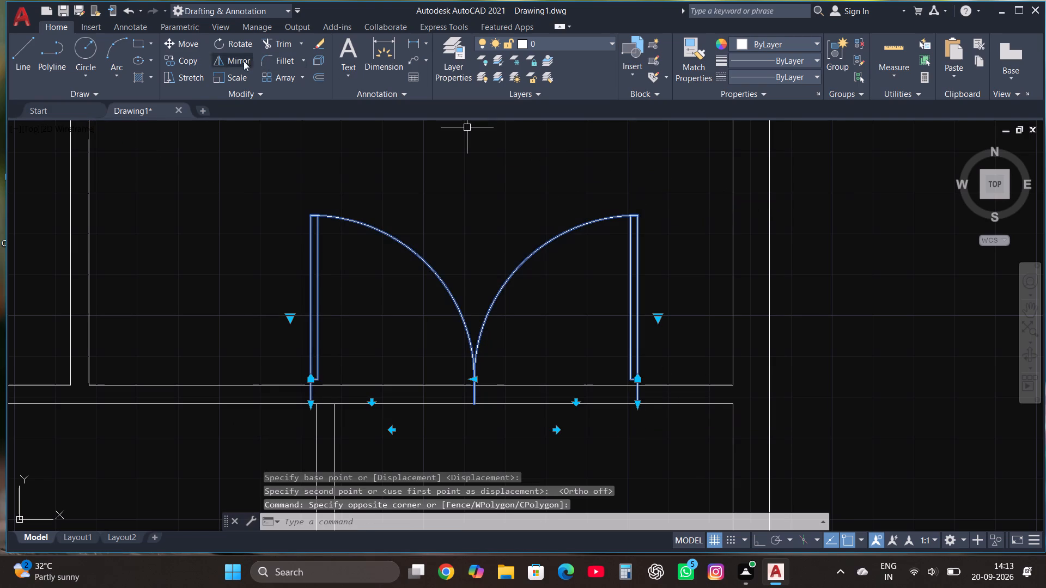
pyautogui.click(232, 81)
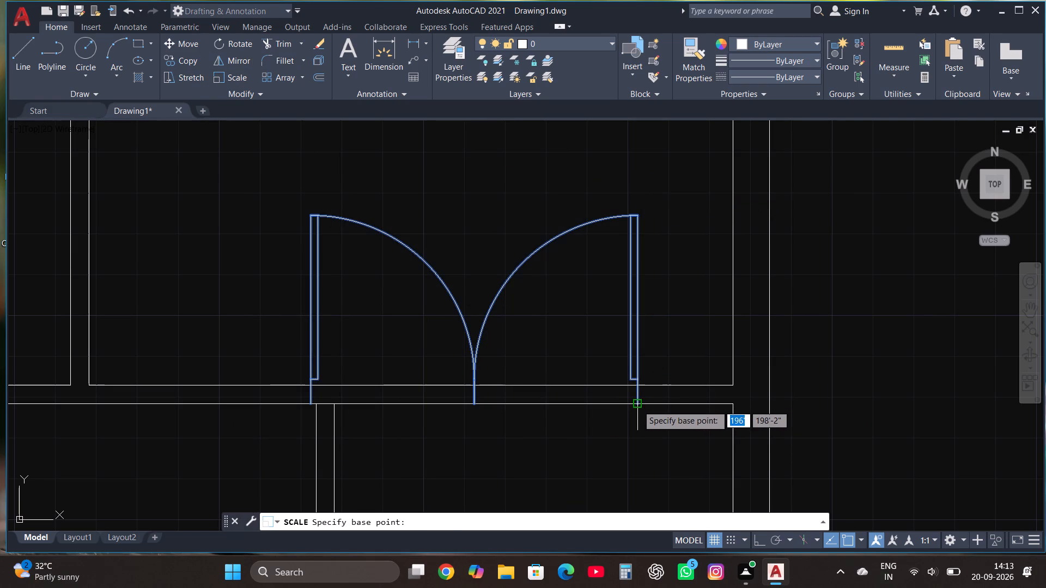
pyautogui.click(637, 405)
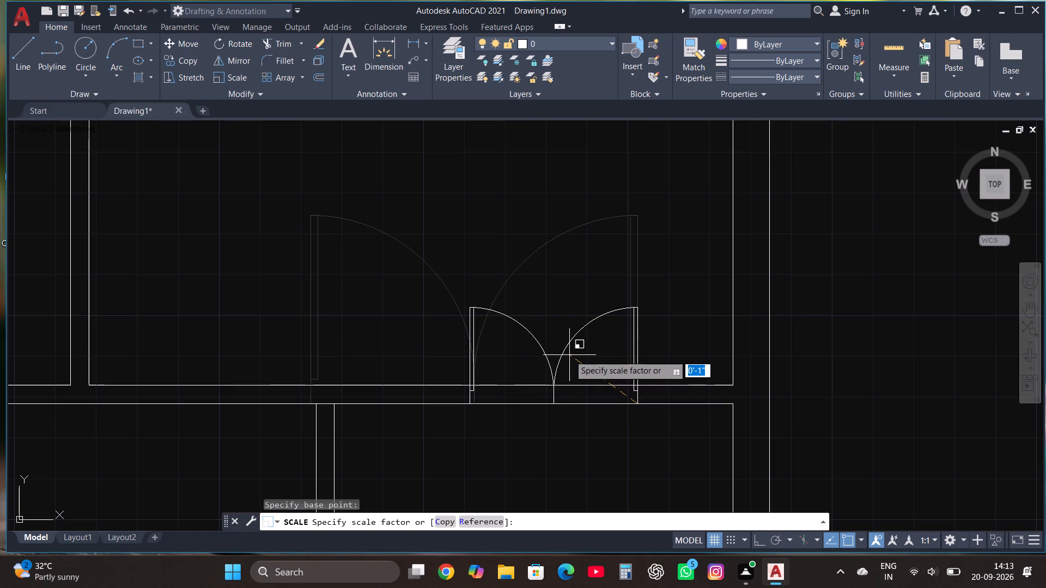
pyautogui.click(540, 340)
# Copy the scaled double door to the empty area east of the floor plan.
pyautogui.click(540, 340)
pyautogui.click(460, 309)
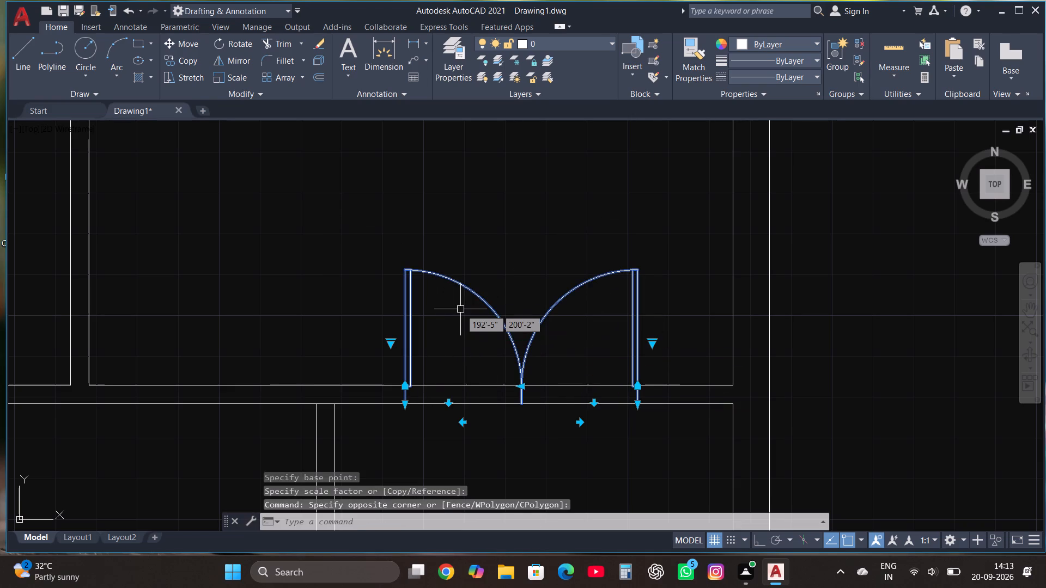
pyautogui.scroll(-3, 460, 310)
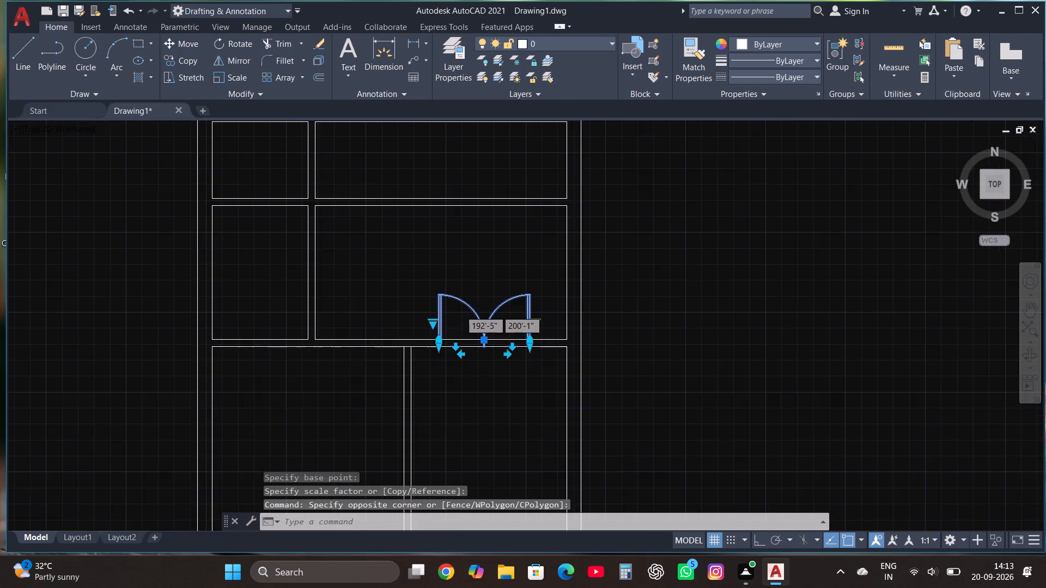
pyautogui.click(184, 59)
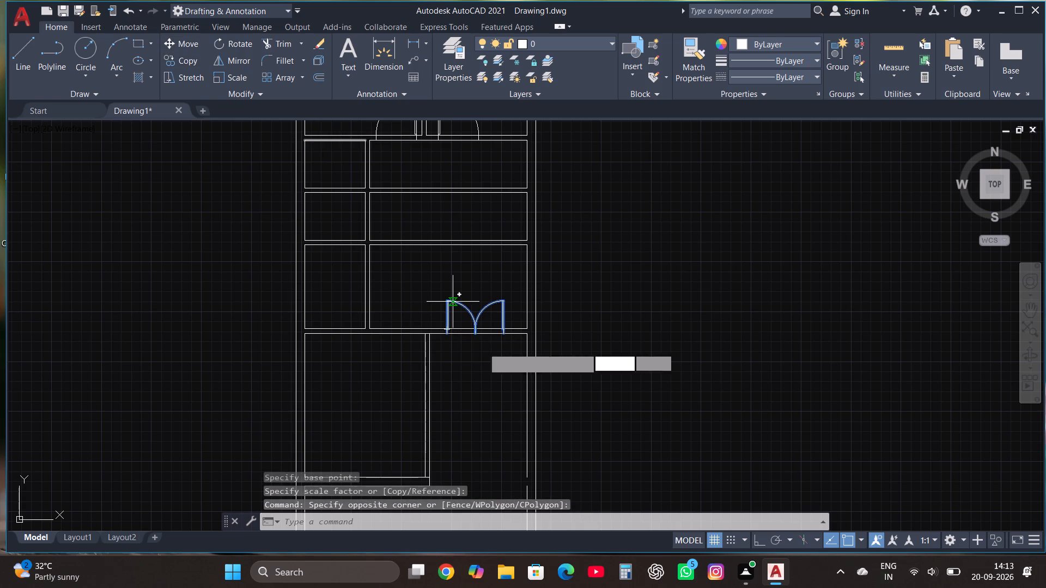
pyautogui.click(497, 354)
pyautogui.click(743, 335)
pyautogui.press('Escape')
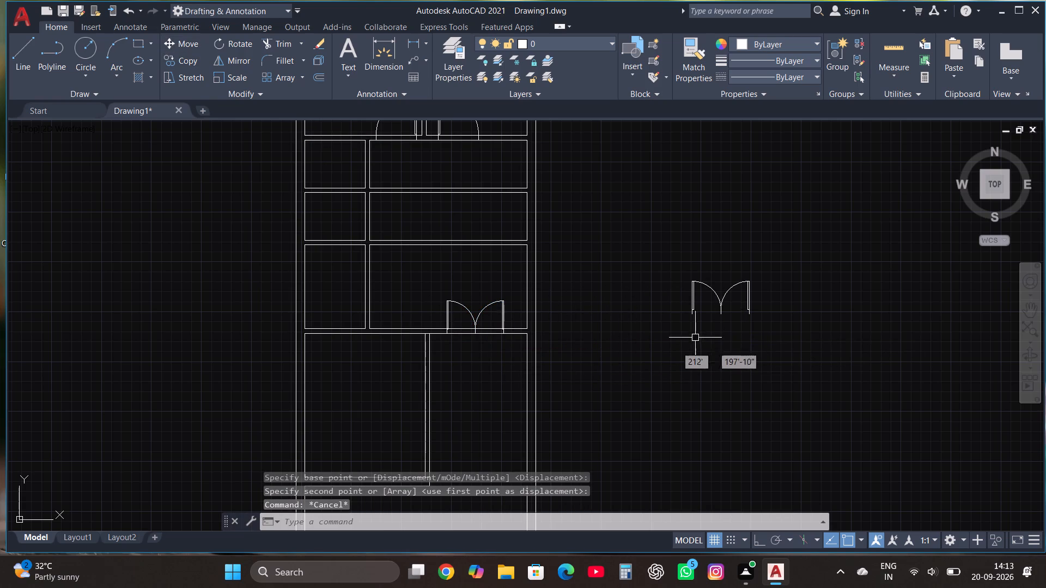
# Rotate the copied double door 90° counterclockwise with Ortho on.
pyautogui.moveTo(676, 346); pyautogui.dragTo(676, 338)
pyautogui.click(772, 253)
pyautogui.click(242, 43)
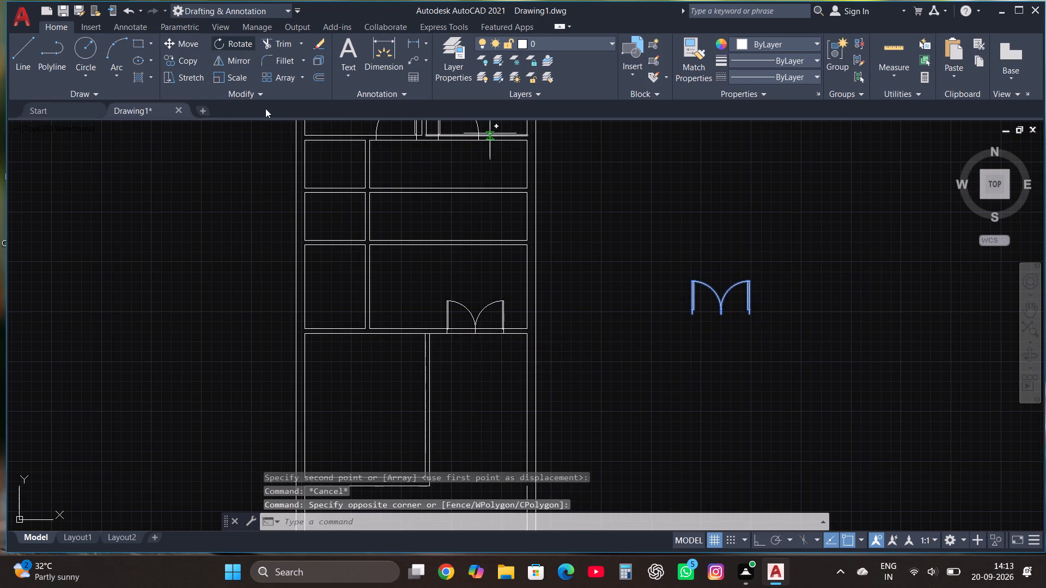
pyautogui.click(725, 274)
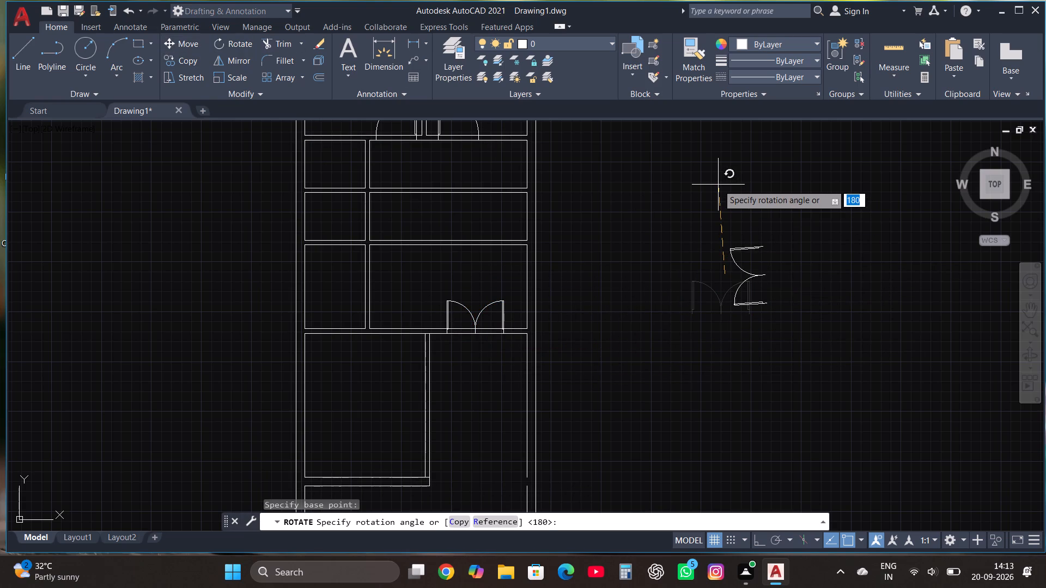
pyautogui.press('F8')
pyautogui.click(718, 185)
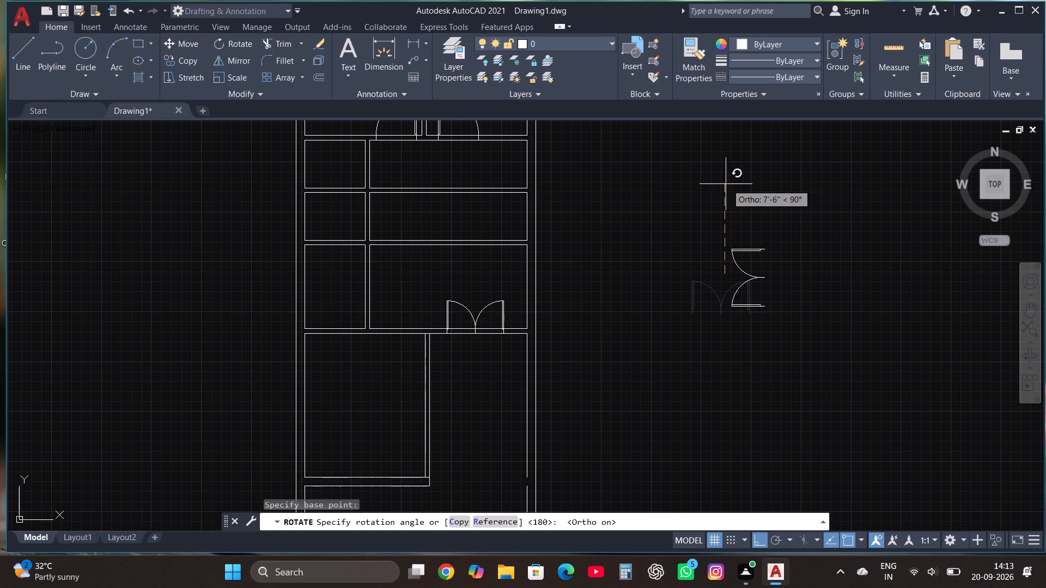
pyautogui.click(715, 168)
pyautogui.press('Escape')
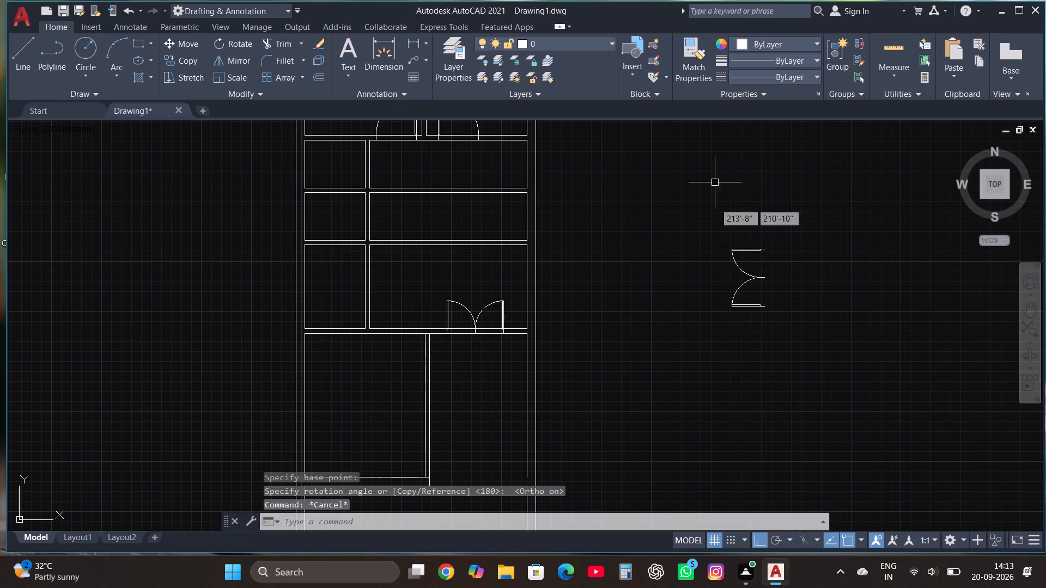
# Move the rotated double door with Ortho off onto the partition east of the small northwest room, placing it by its lower jamb end.
pyautogui.click(713, 327)
pyautogui.click(794, 212)
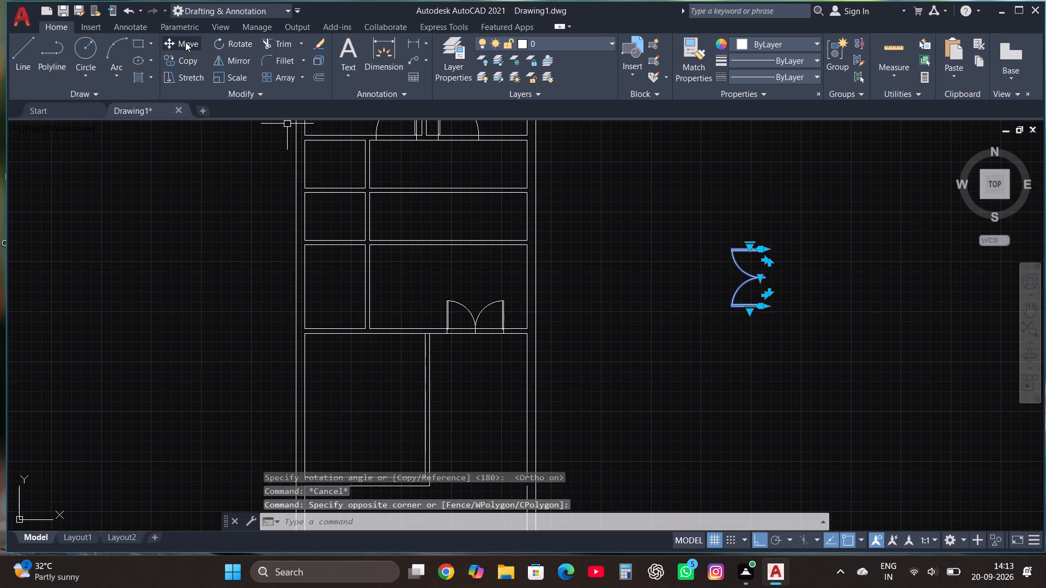
pyautogui.click(185, 42)
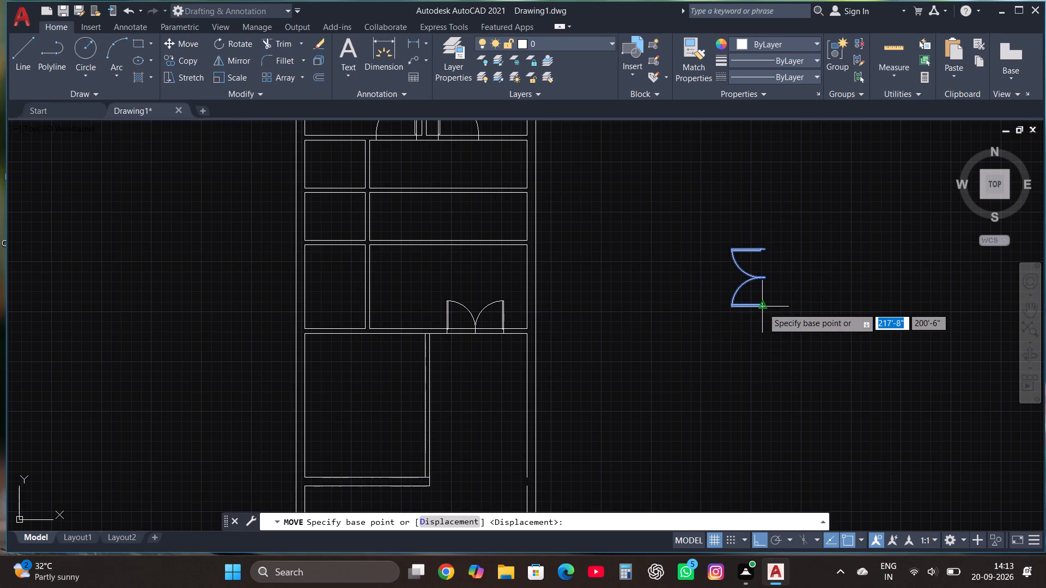
pyautogui.click(766, 307)
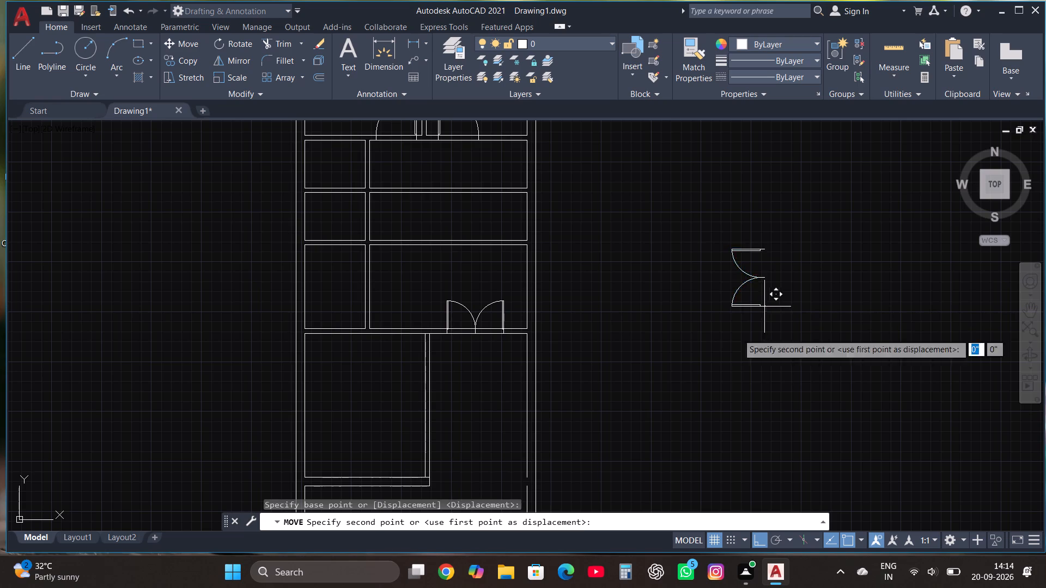
pyautogui.press('F8')
pyautogui.scroll(-2, 707, 401)
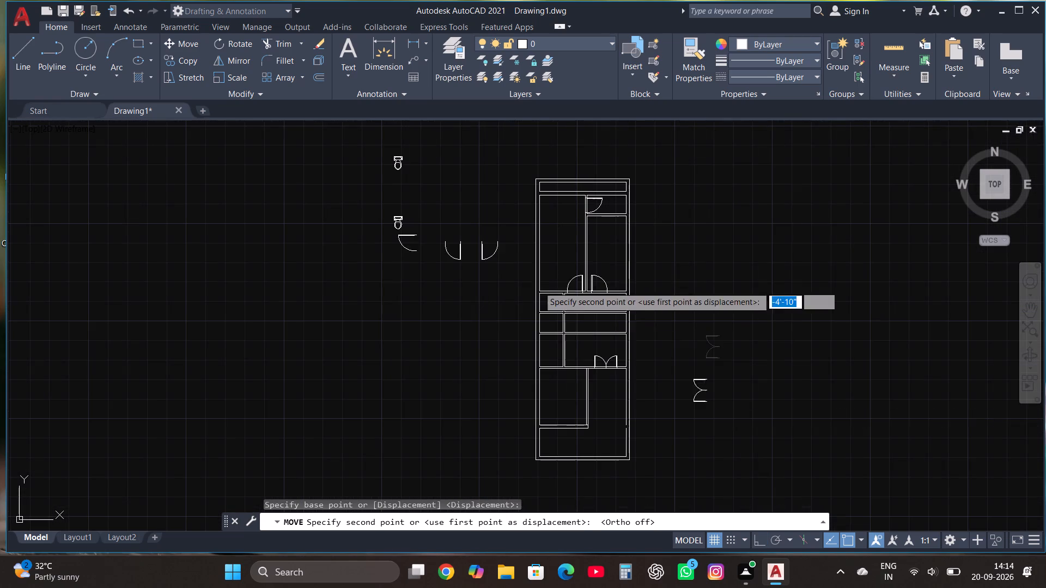
pyautogui.scroll(3, 500, 257)
pyautogui.scroll(-2, 573, 271)
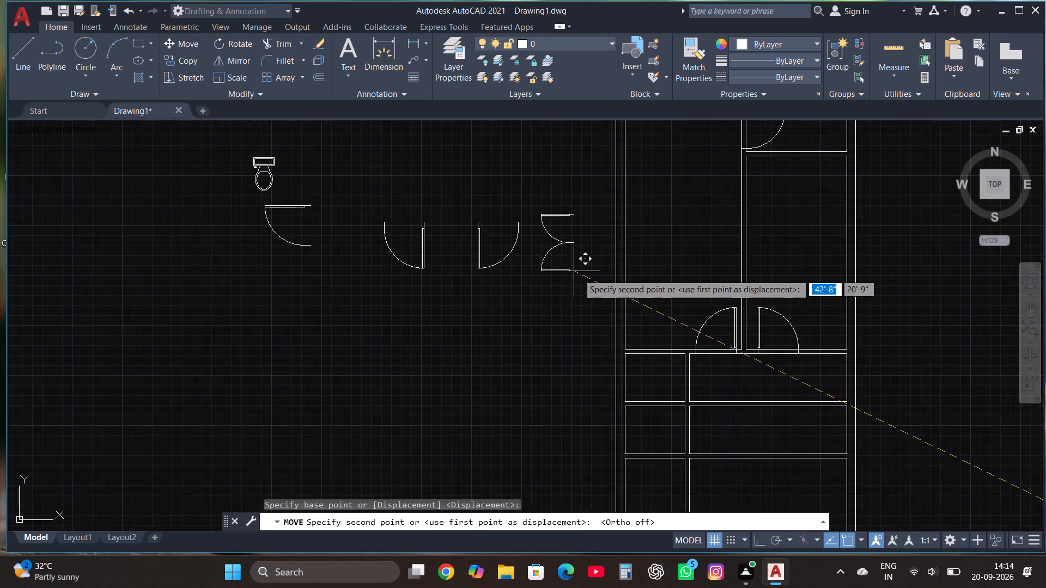
pyautogui.scroll(3, 669, 391)
pyautogui.scroll(2, 609, 271)
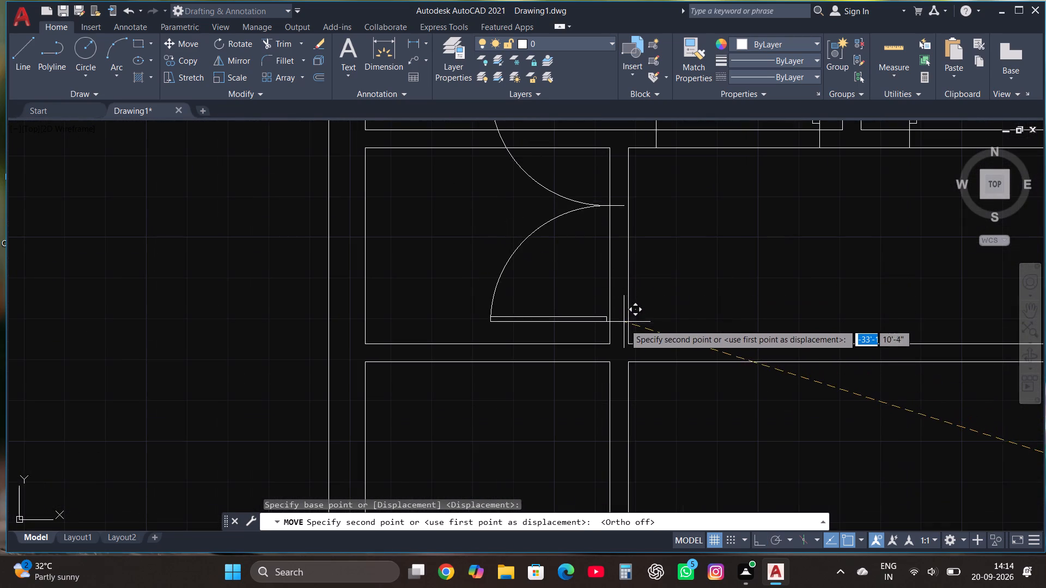
pyautogui.click(626, 333)
pyautogui.scroll(-1, 618, 365)
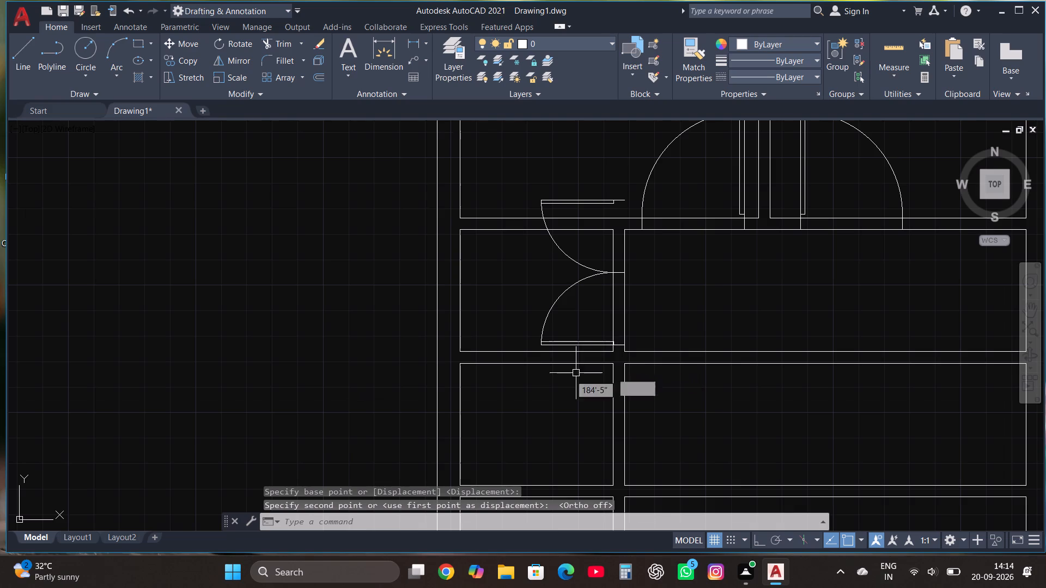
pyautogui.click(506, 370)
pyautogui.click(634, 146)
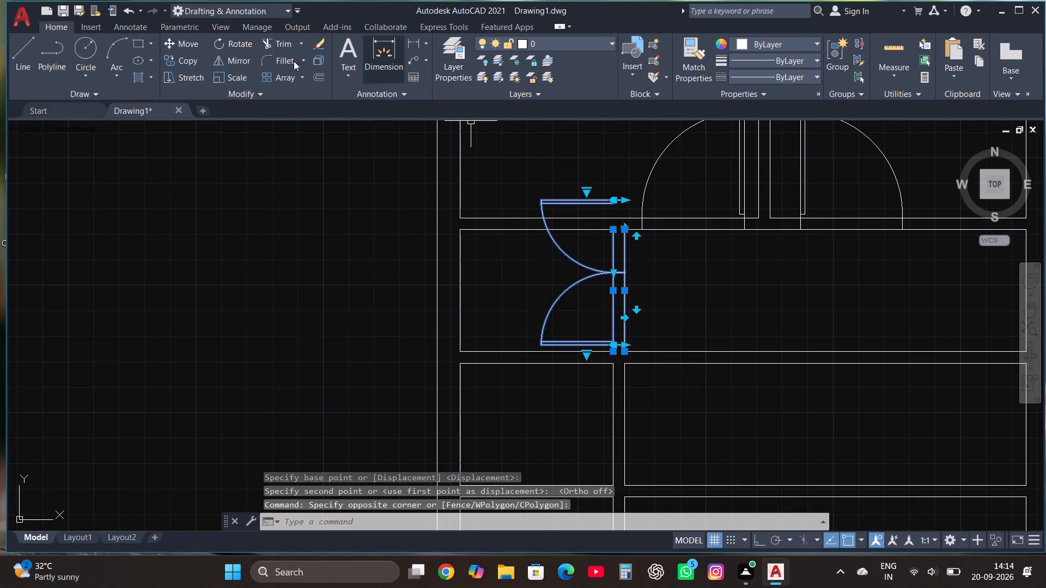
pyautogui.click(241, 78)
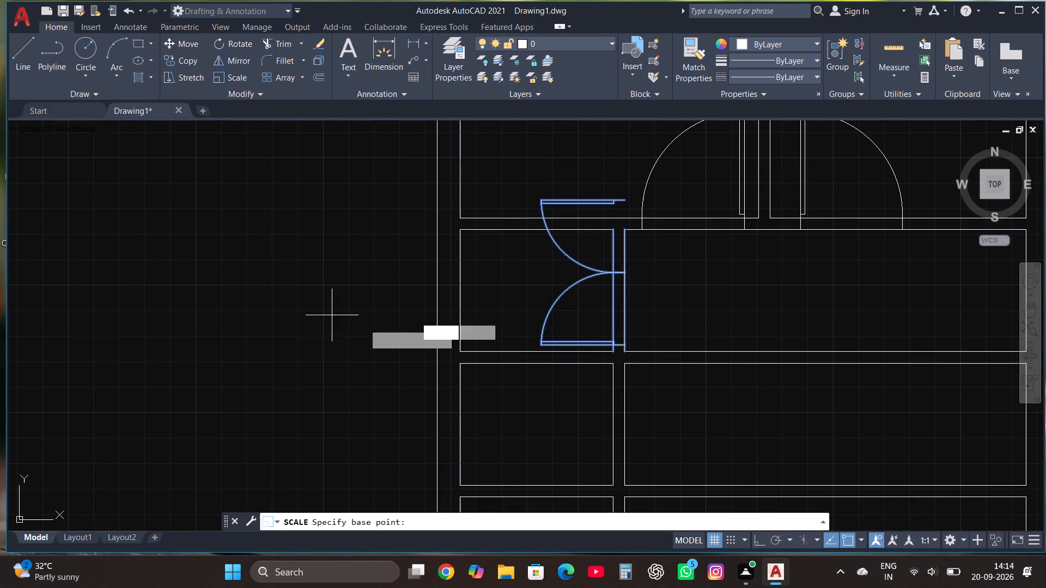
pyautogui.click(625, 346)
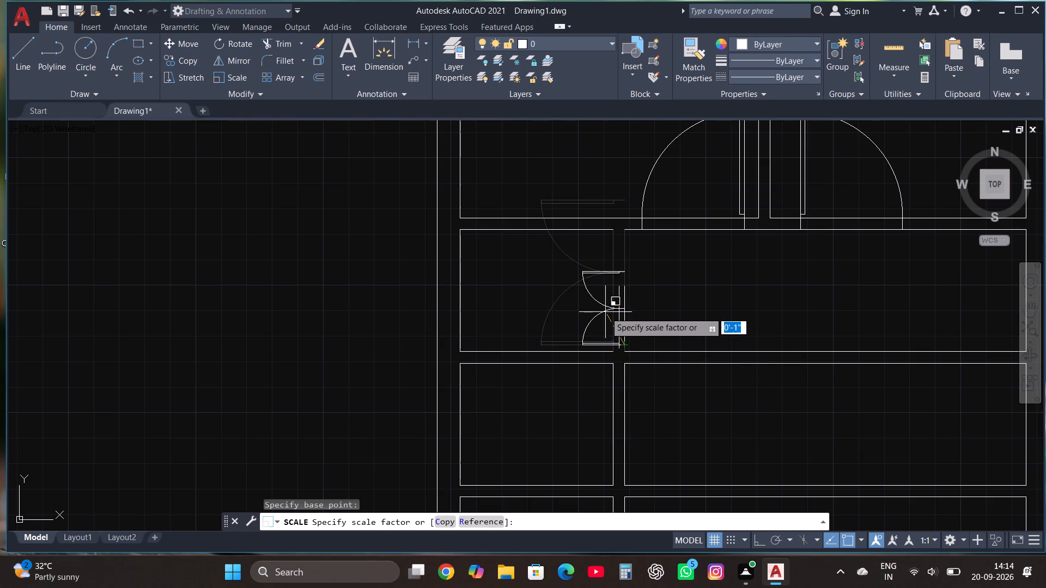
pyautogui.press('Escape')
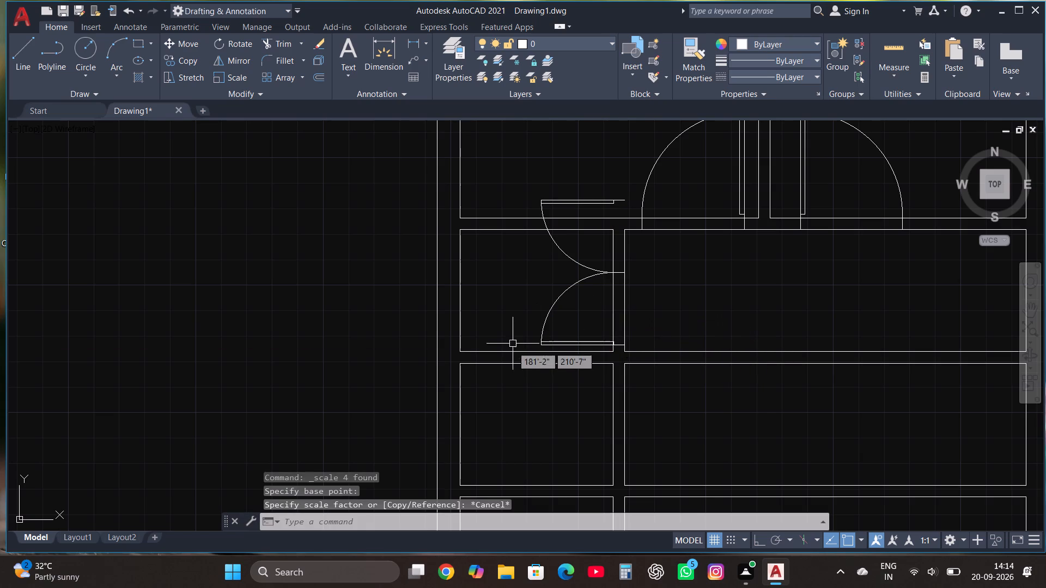
# Scale both leaves of the double door down from its lower jamb end so it fits within the partition.
pyautogui.click(560, 300)
pyautogui.click(568, 256)
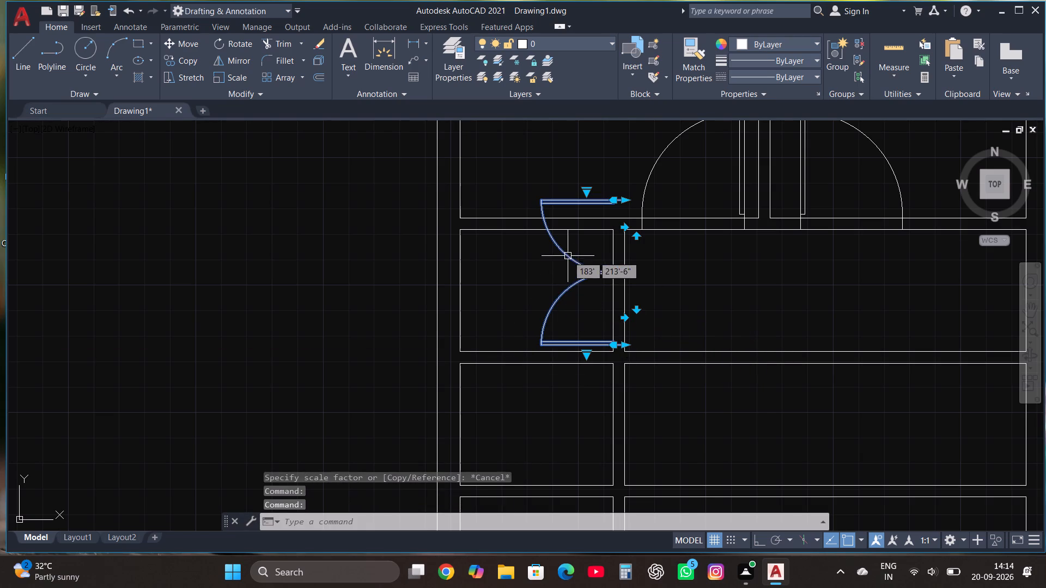
pyautogui.click(223, 77)
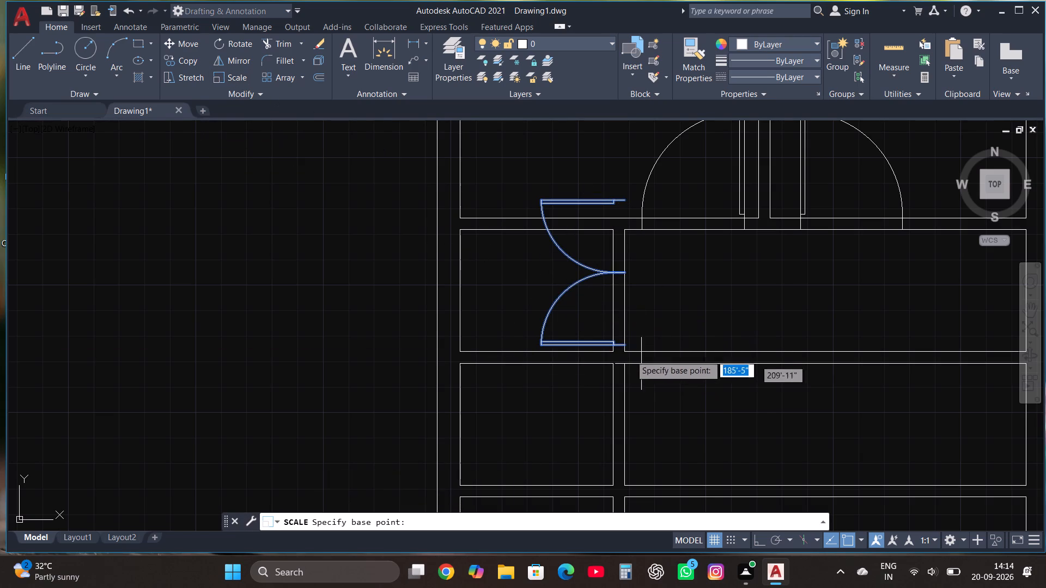
pyautogui.click(627, 347)
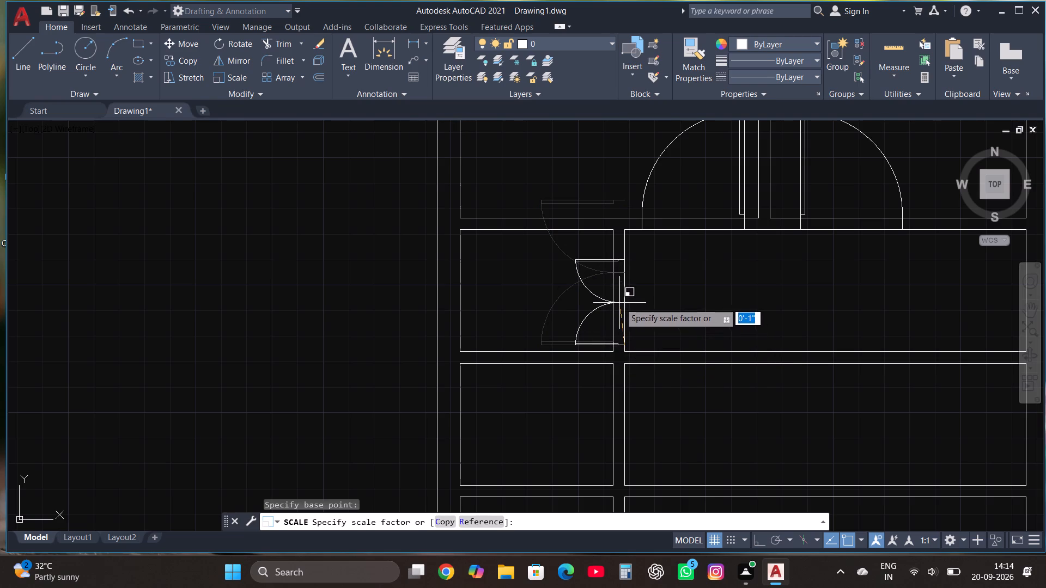
pyautogui.click(619, 303)
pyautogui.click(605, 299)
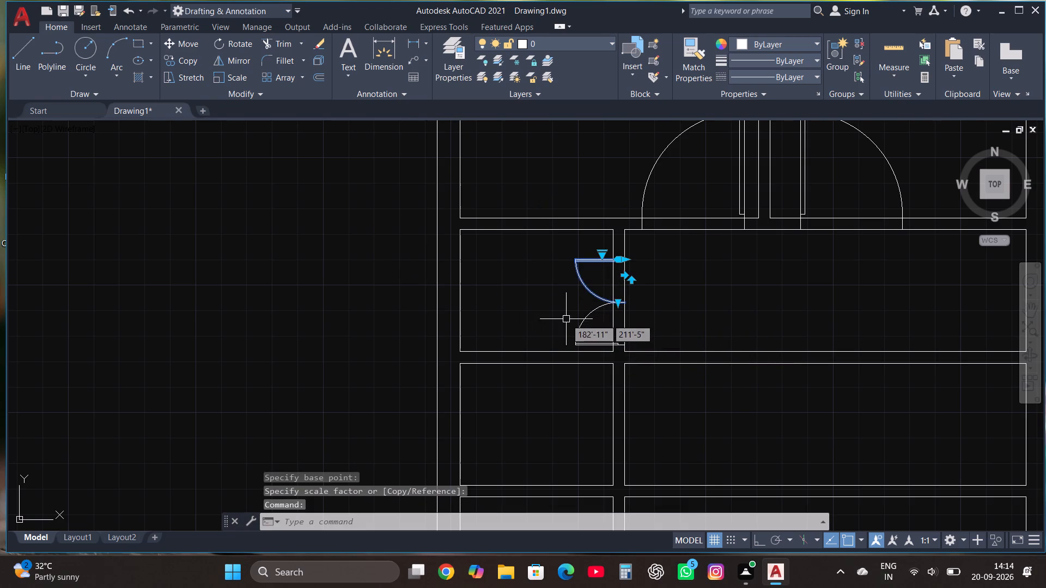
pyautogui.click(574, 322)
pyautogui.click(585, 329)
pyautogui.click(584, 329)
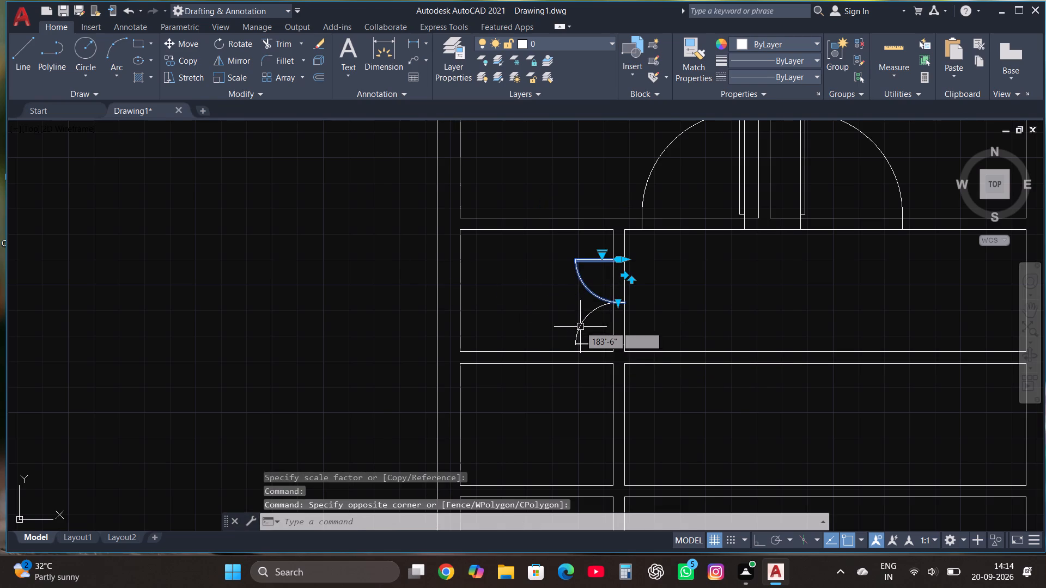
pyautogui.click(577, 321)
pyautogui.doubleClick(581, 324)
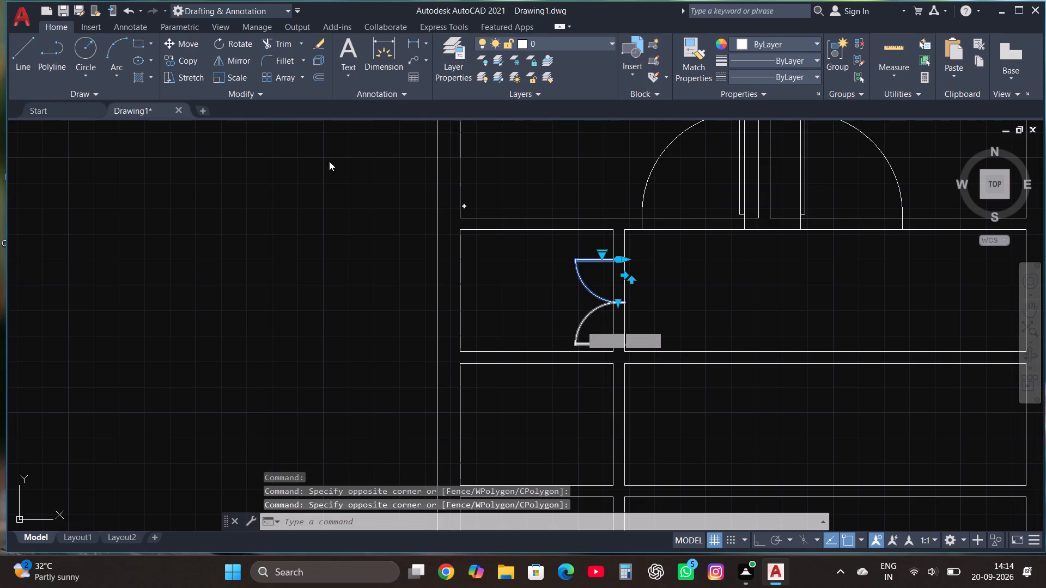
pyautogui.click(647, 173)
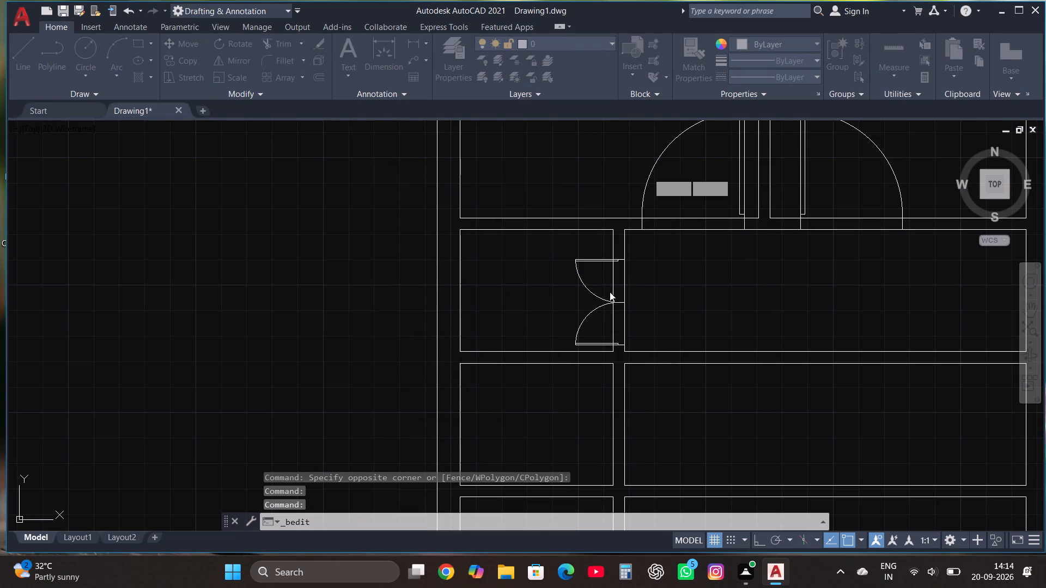
# Move both leaves of the scaled double door slightly north along the partition, using its upper jamb end as base point.
pyautogui.moveTo(596, 322); pyautogui.dragTo(591, 320)
pyautogui.click(570, 271)
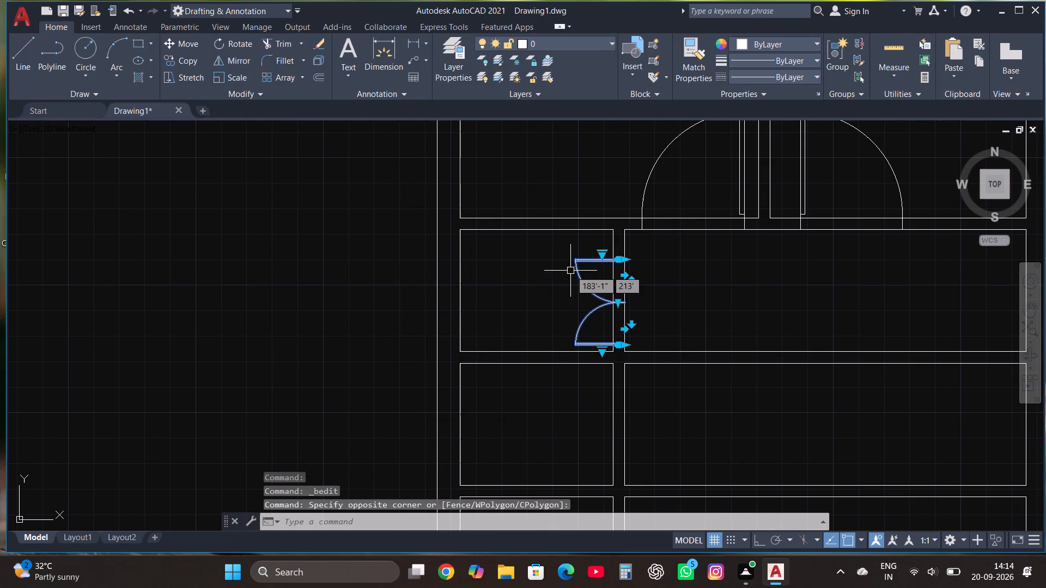
pyautogui.click(187, 47)
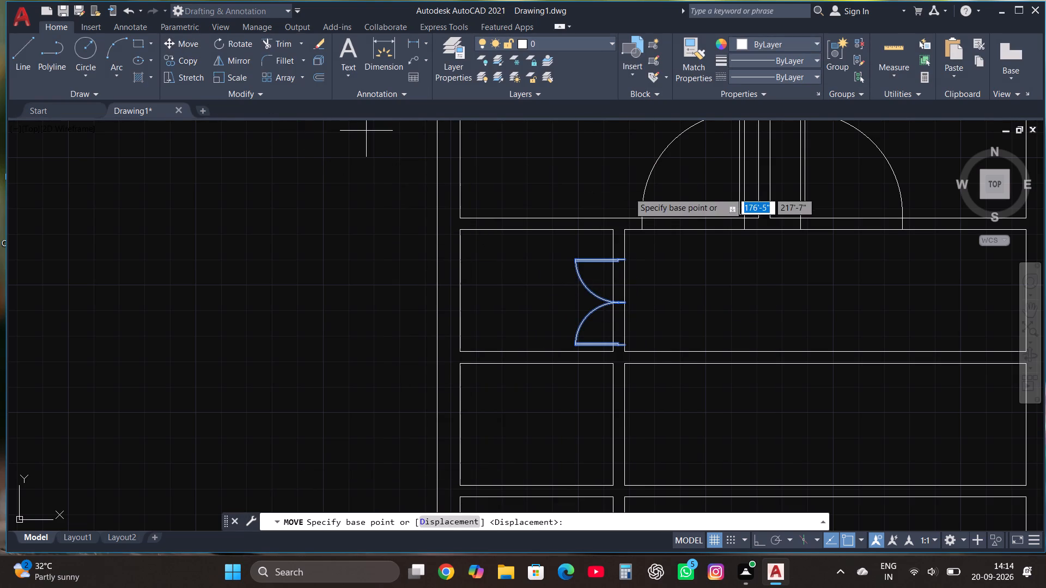
pyautogui.scroll(1, 634, 244)
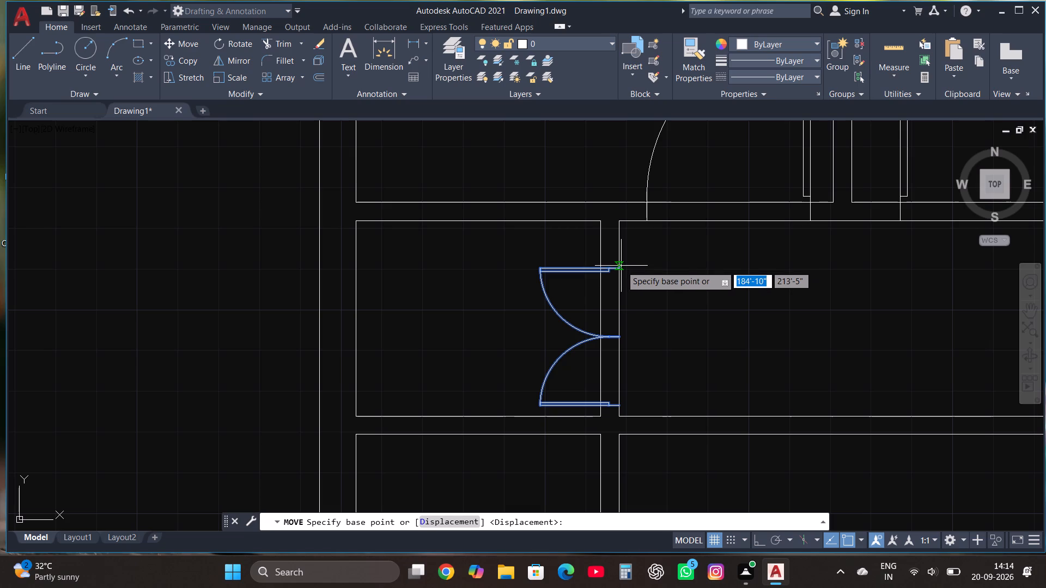
pyautogui.click(619, 271)
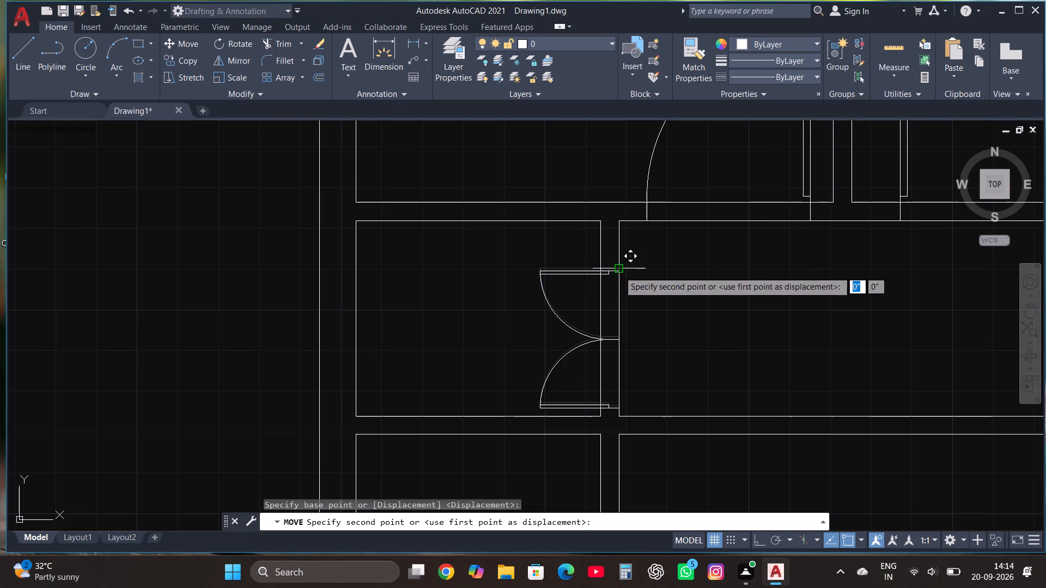
pyautogui.click(618, 256)
pyautogui.press('Escape')
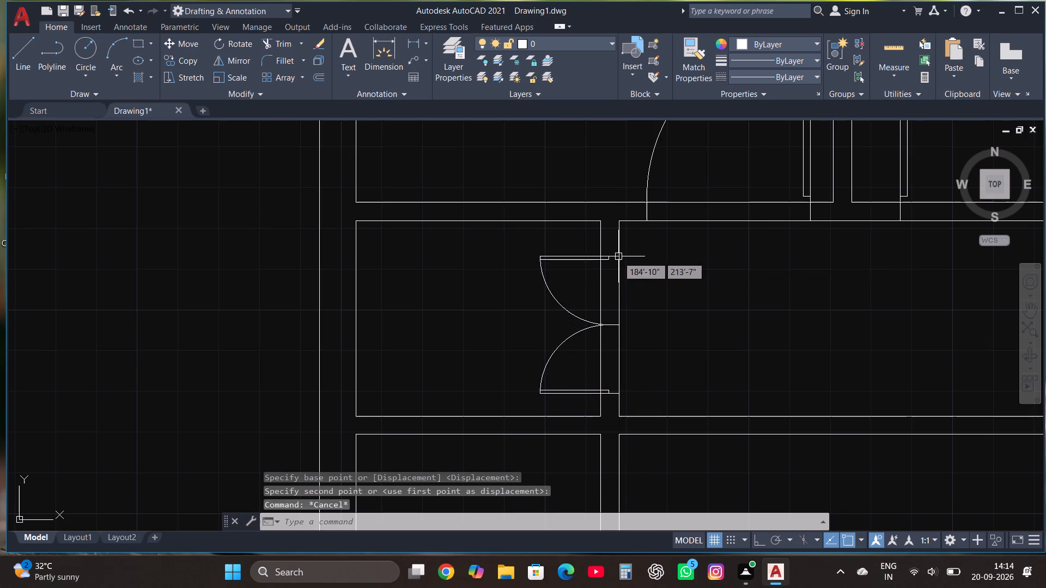
# Trim the partition lines across both leaves of the small double door's opening.
pyautogui.click(270, 46)
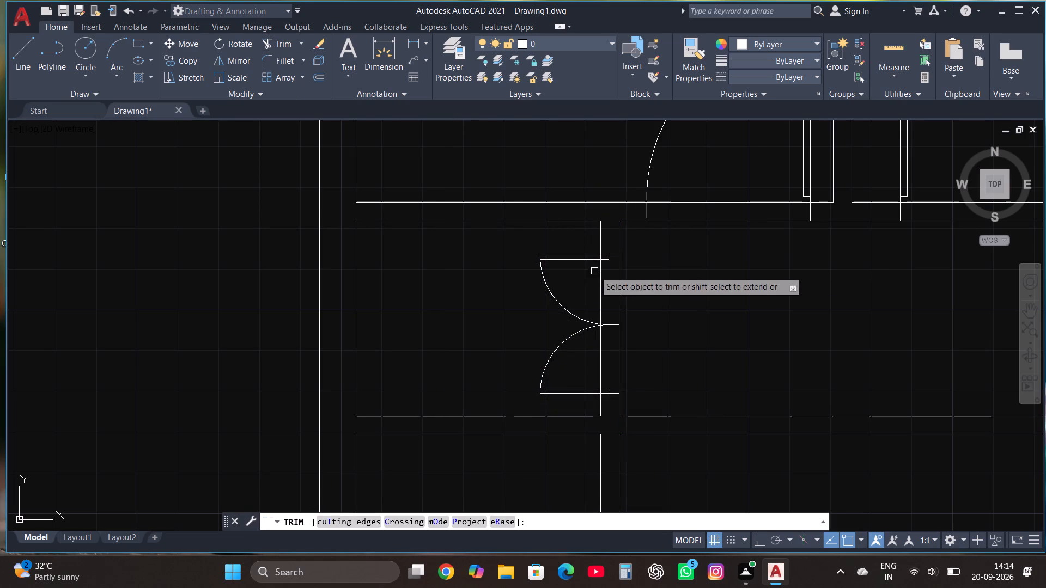
pyautogui.click(596, 275)
pyautogui.click(650, 280)
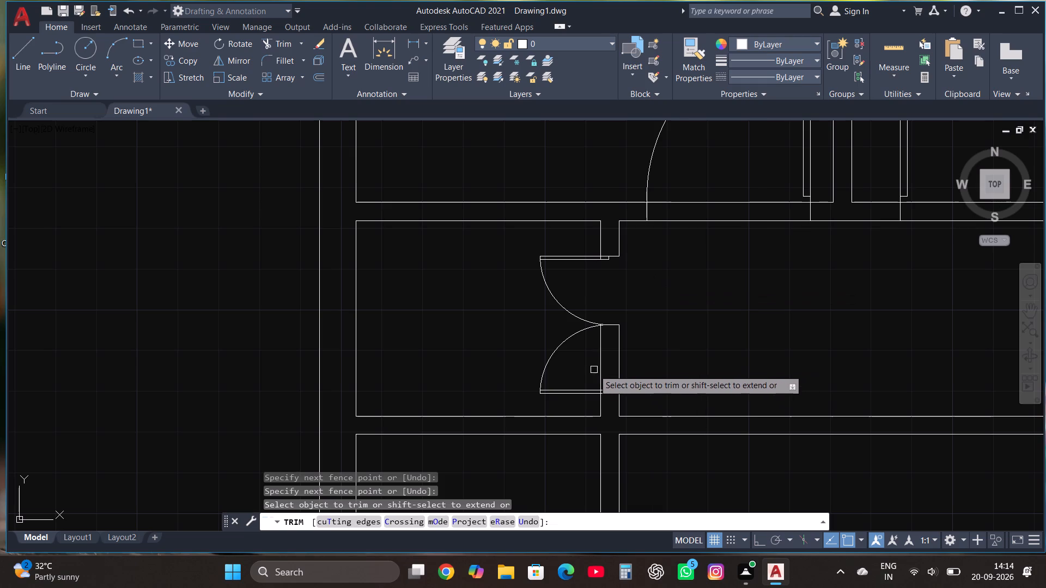
pyautogui.click(593, 370)
pyautogui.click(637, 363)
# Trim the wall lines across the two single-door openings on the south wall of the upper rooms.
pyautogui.scroll(-2, 480, 299)
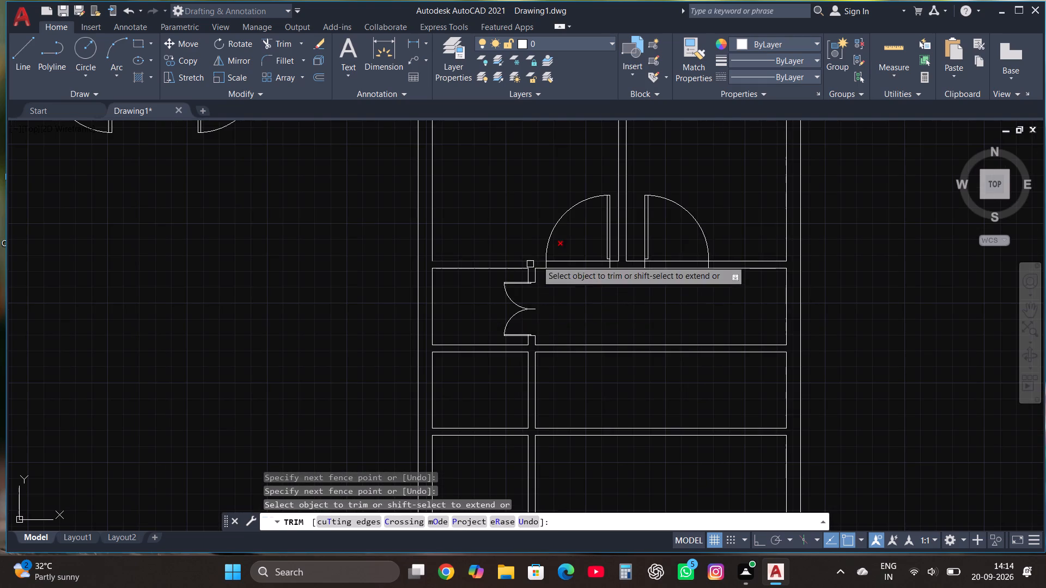
pyautogui.click(589, 243)
pyautogui.click(588, 309)
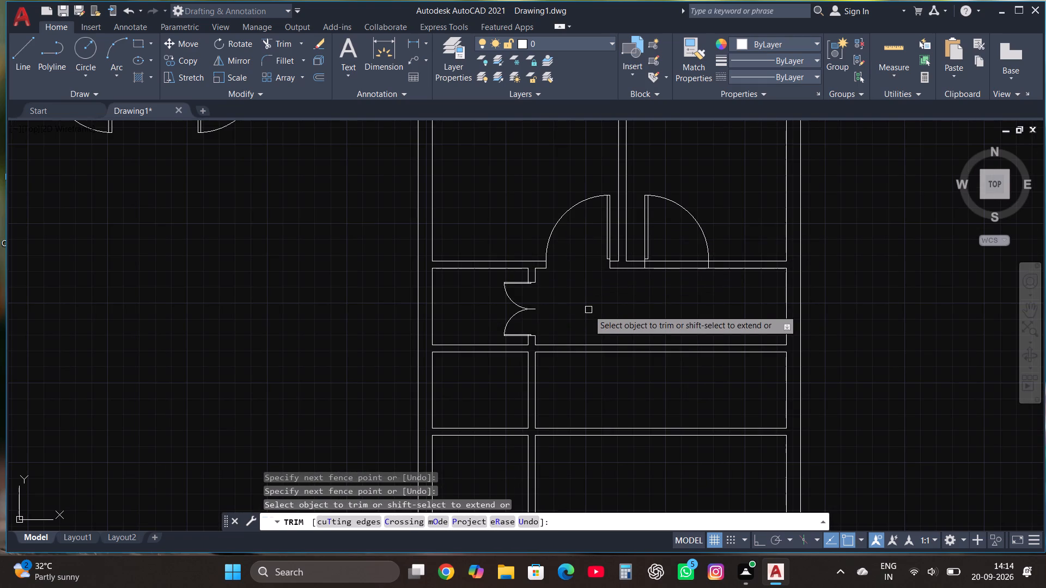
pyautogui.click(676, 244)
pyautogui.click(676, 304)
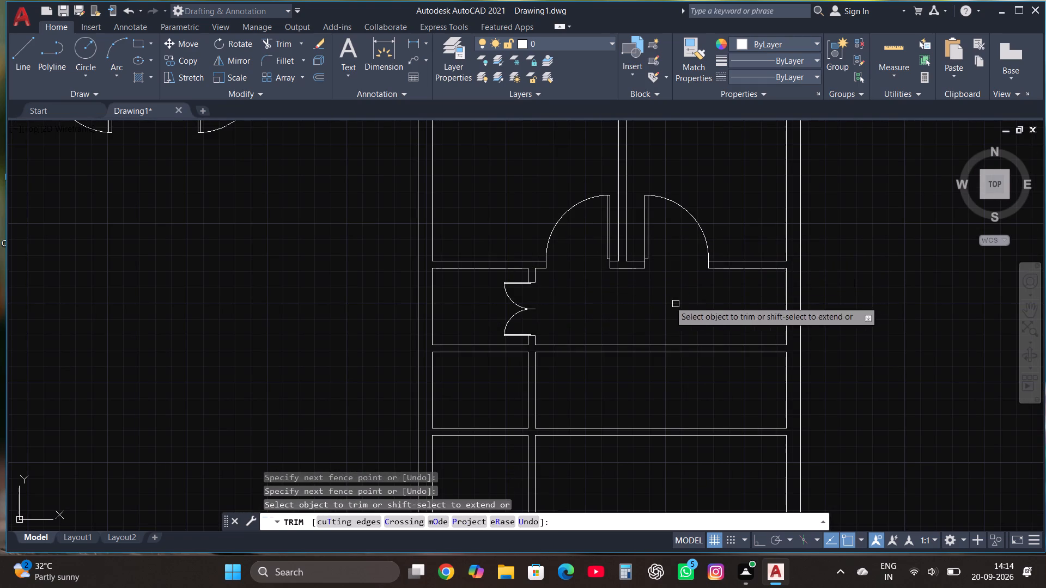
# Trim the wall lines across both leaves of the lower double door's opening.
pyautogui.scroll(-2, 648, 267)
pyautogui.scroll(3, 673, 390)
pyautogui.click(629, 368)
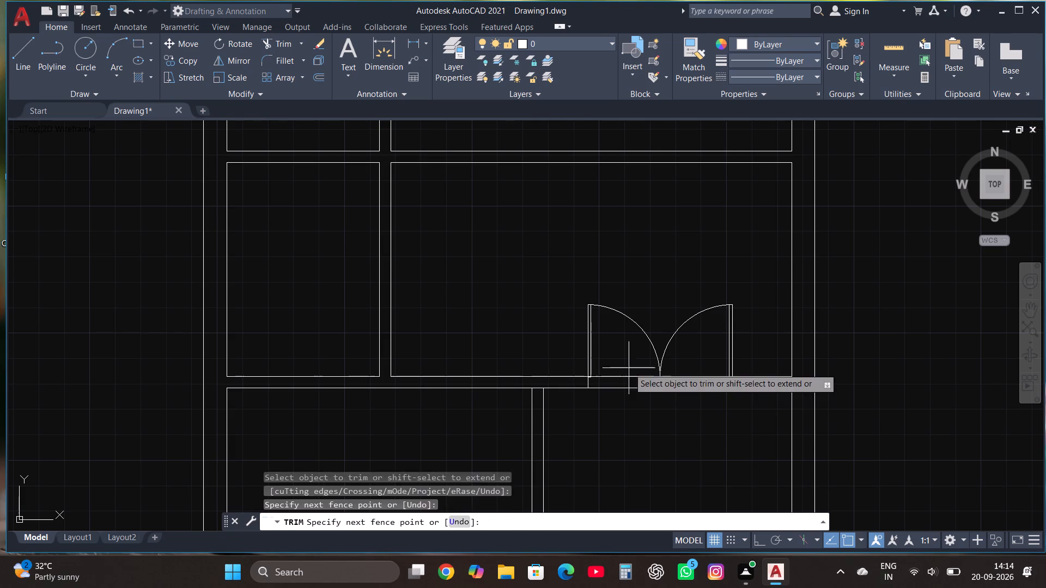
pyautogui.click(641, 422)
pyautogui.click(699, 347)
pyautogui.click(697, 421)
pyautogui.scroll(-2, 688, 406)
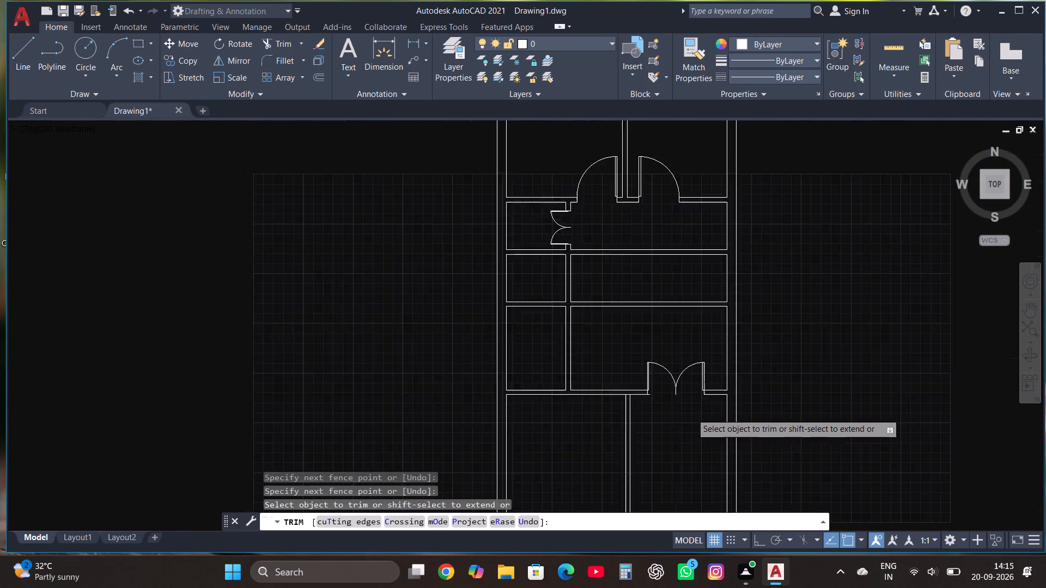
pyautogui.scroll(-2, 679, 382)
pyautogui.press('Escape')
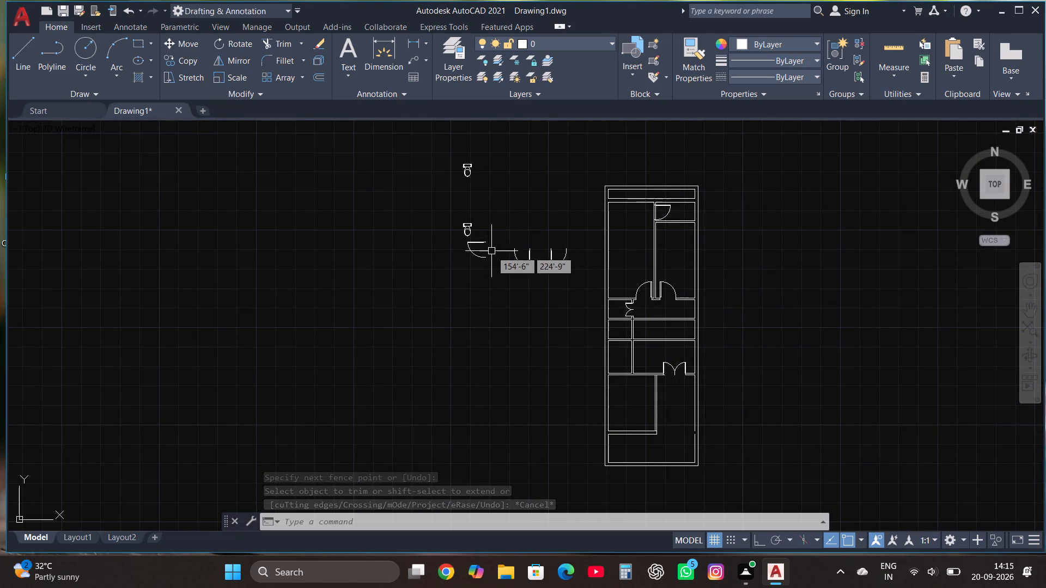
# Move the single door beside the toilet blocks onto the east partition of the second small west room, using its upper jamb end as base point.
pyautogui.scroll(1, 490, 250)
pyautogui.click(478, 235)
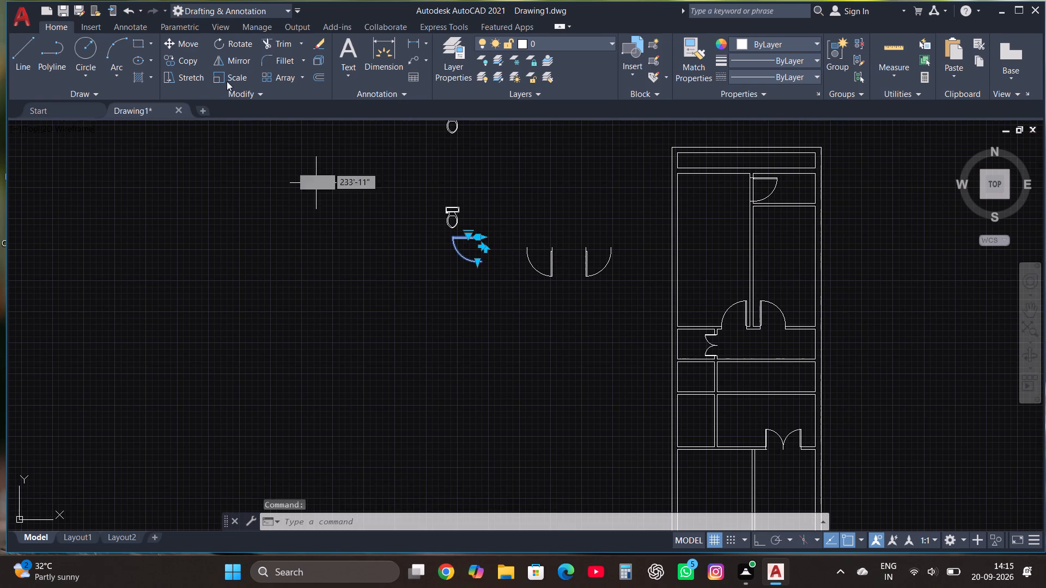
pyautogui.click(192, 48)
pyautogui.scroll(3, 483, 253)
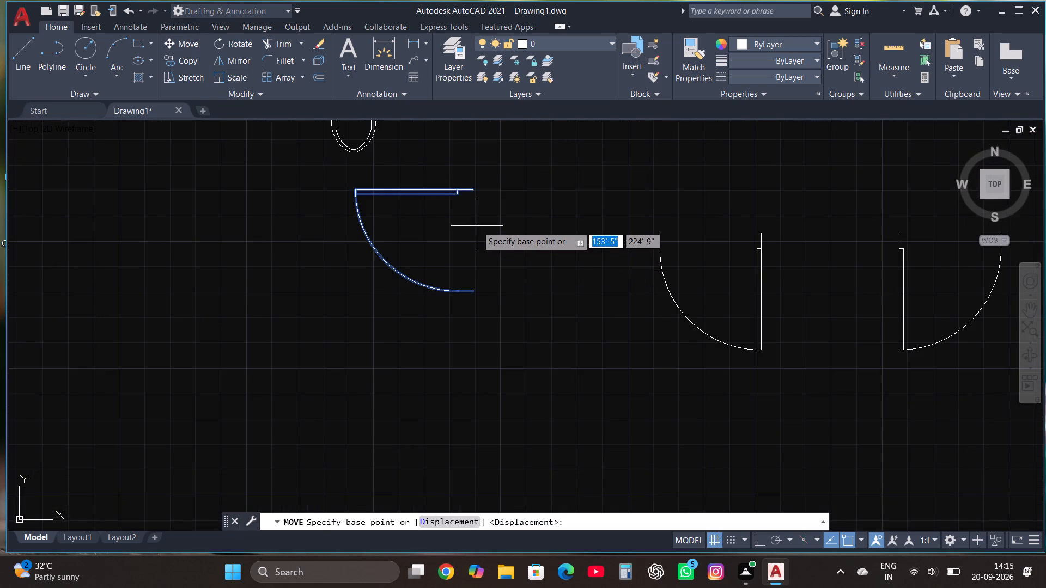
pyautogui.click(474, 187)
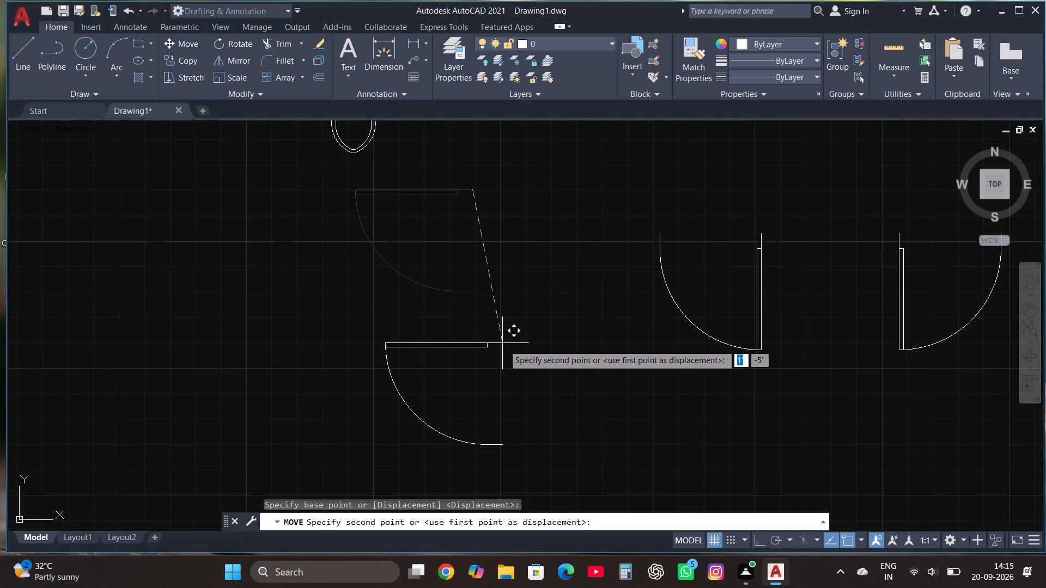
pyautogui.scroll(-2, 504, 345)
pyautogui.scroll(-2, 571, 254)
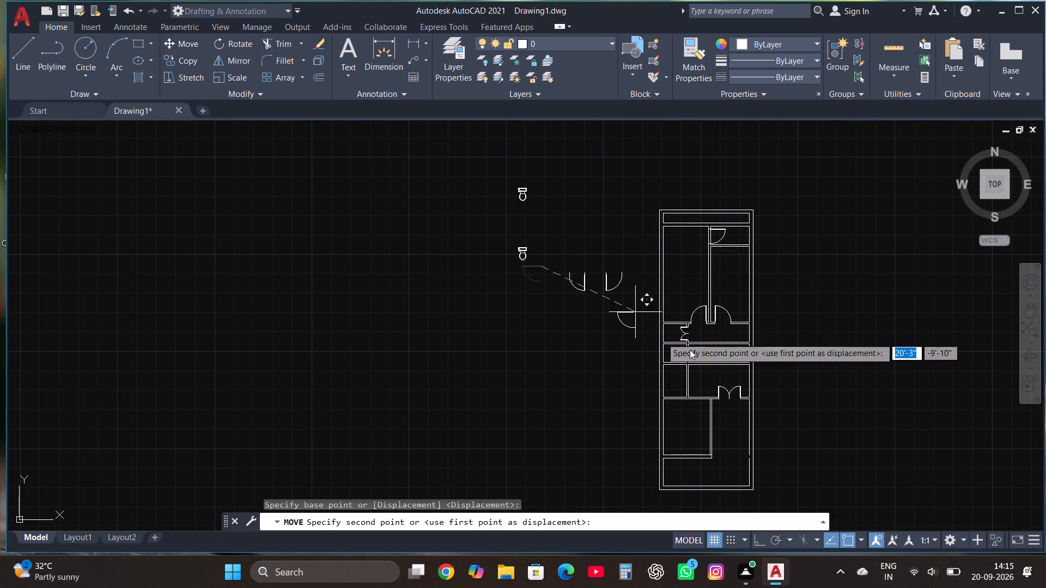
pyautogui.scroll(3, 702, 362)
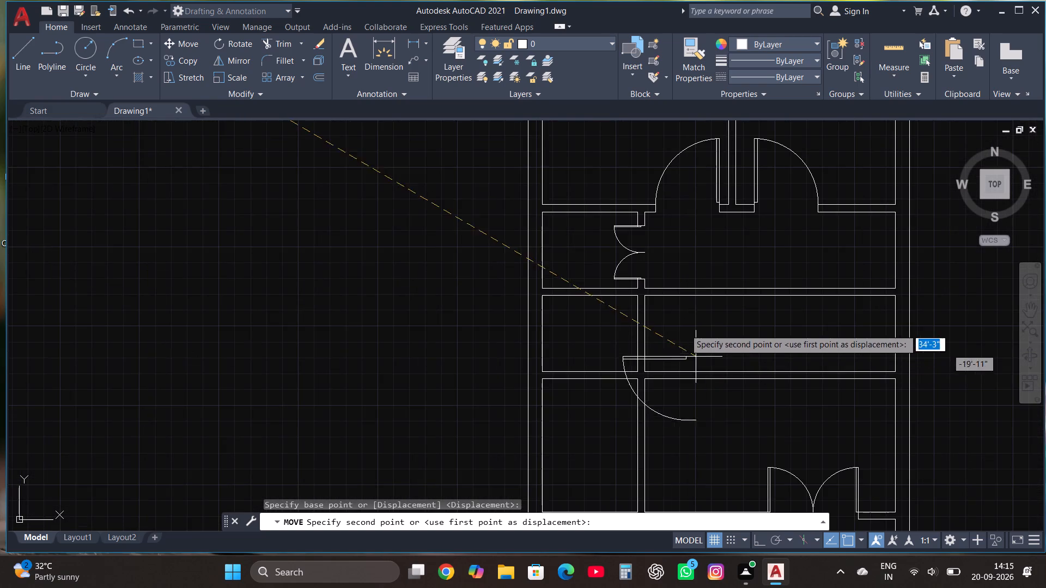
pyautogui.scroll(3, 653, 324)
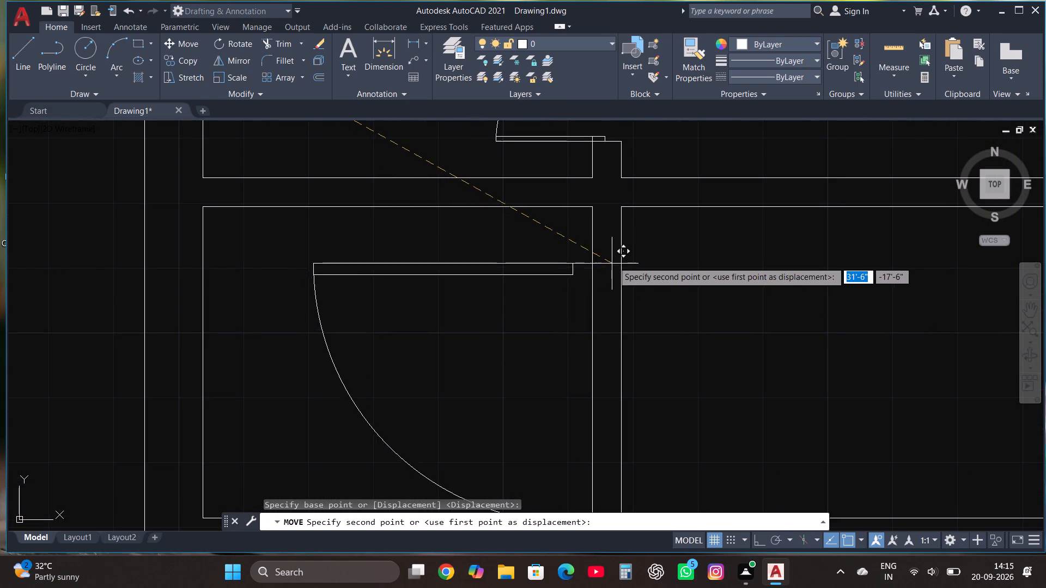
pyautogui.click(622, 251)
# Scale the placed single door down to about two-thirds of its size, about its upper jamb end on the partition.
pyautogui.scroll(-2, 630, 248)
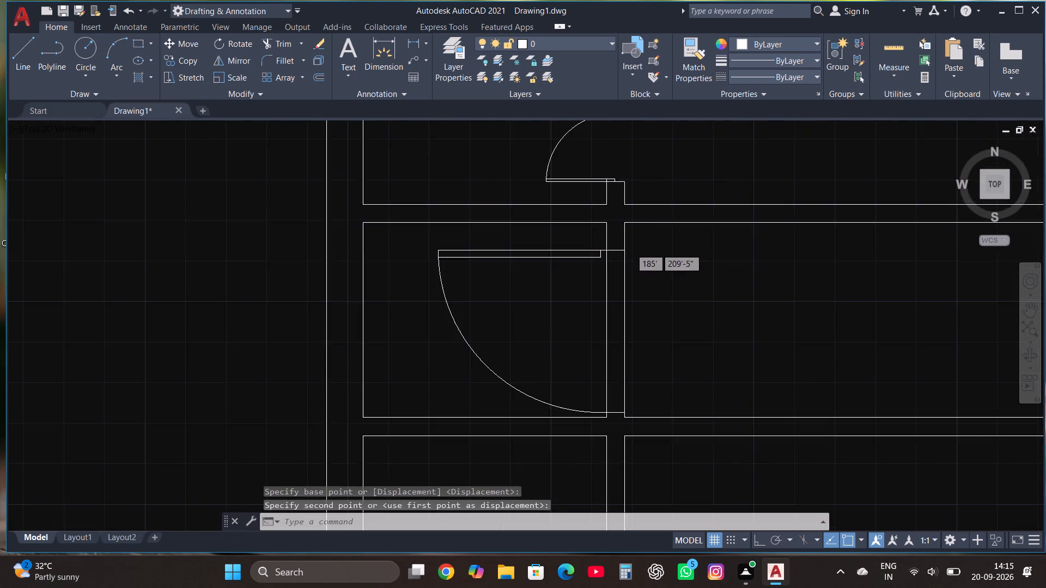
pyautogui.click(549, 323)
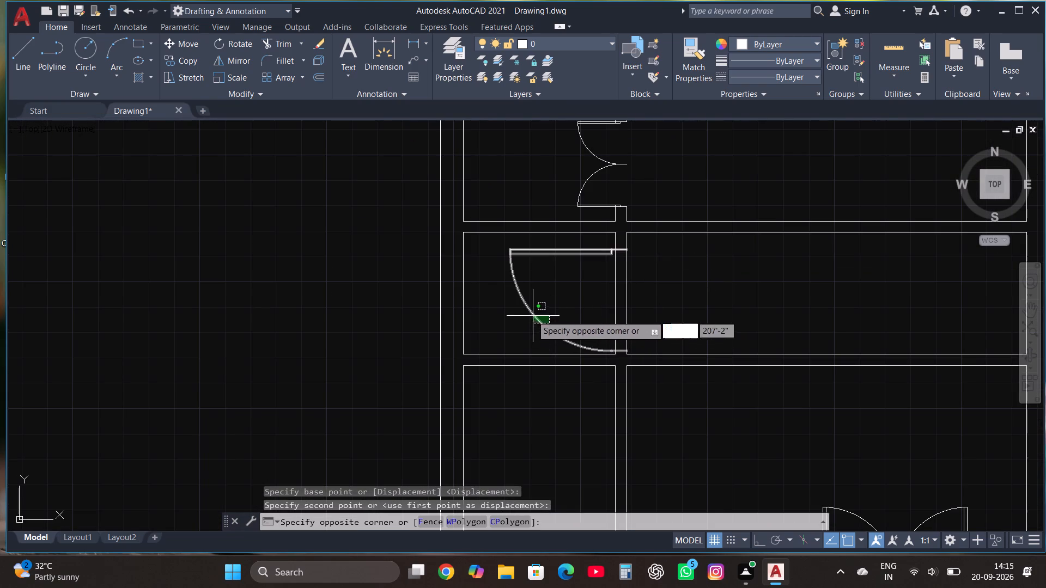
pyautogui.click(526, 313)
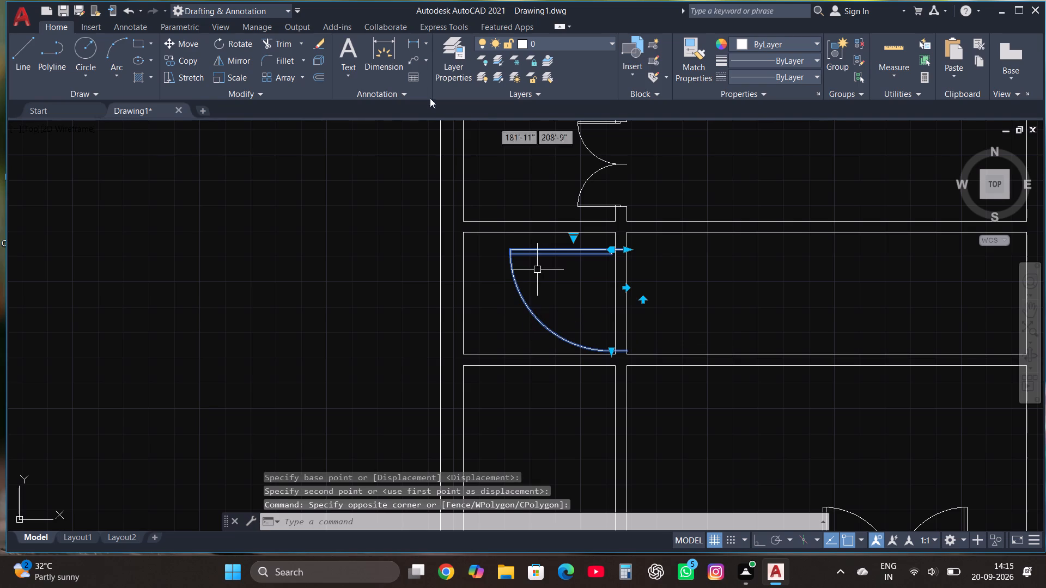
pyautogui.click(234, 77)
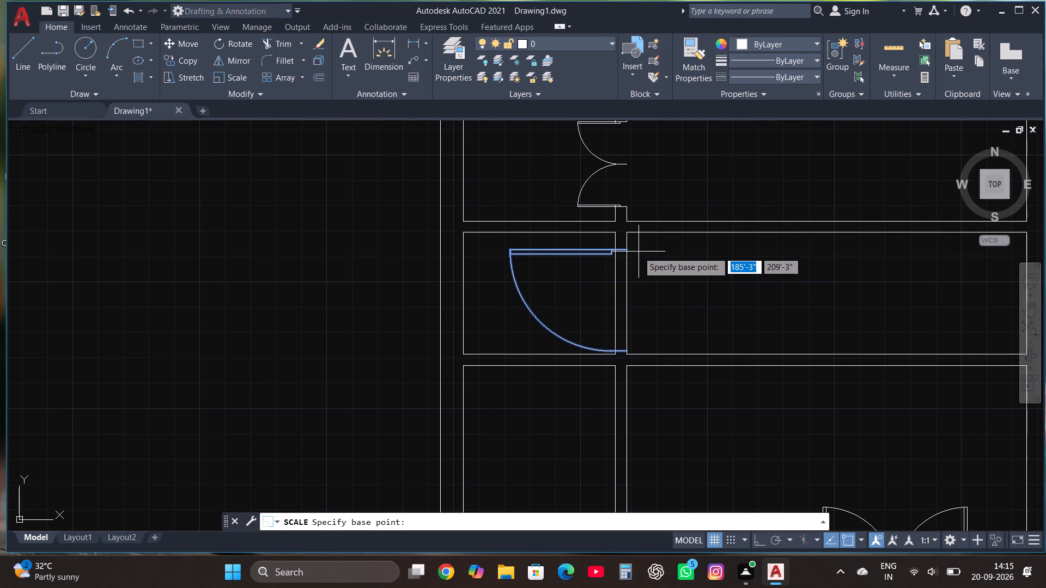
pyautogui.click(625, 251)
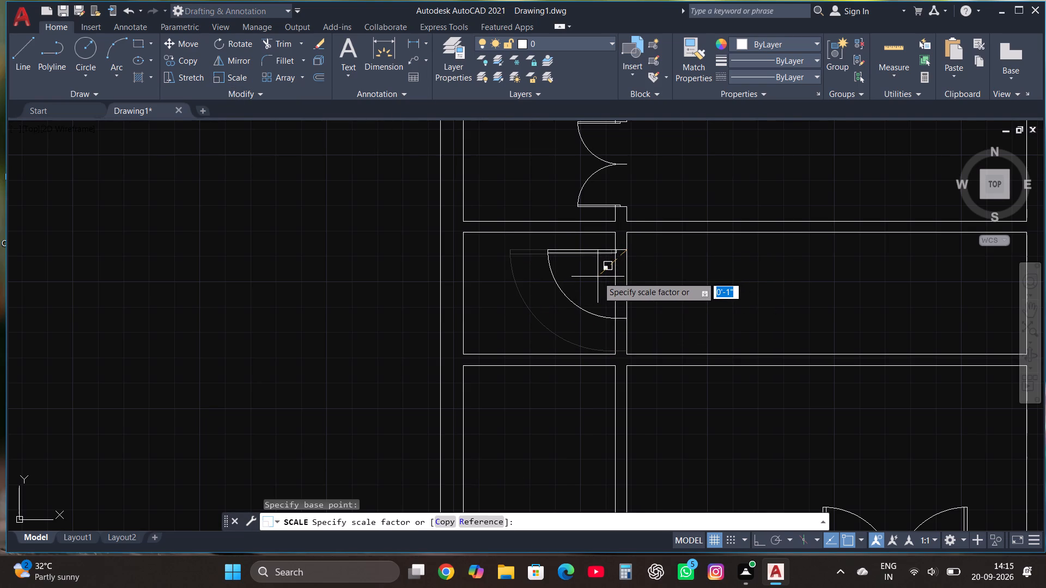
pyautogui.click(598, 278)
# Move the scaled single door slightly south along the partition, using its upper jamb end as base point.
pyautogui.click(595, 254)
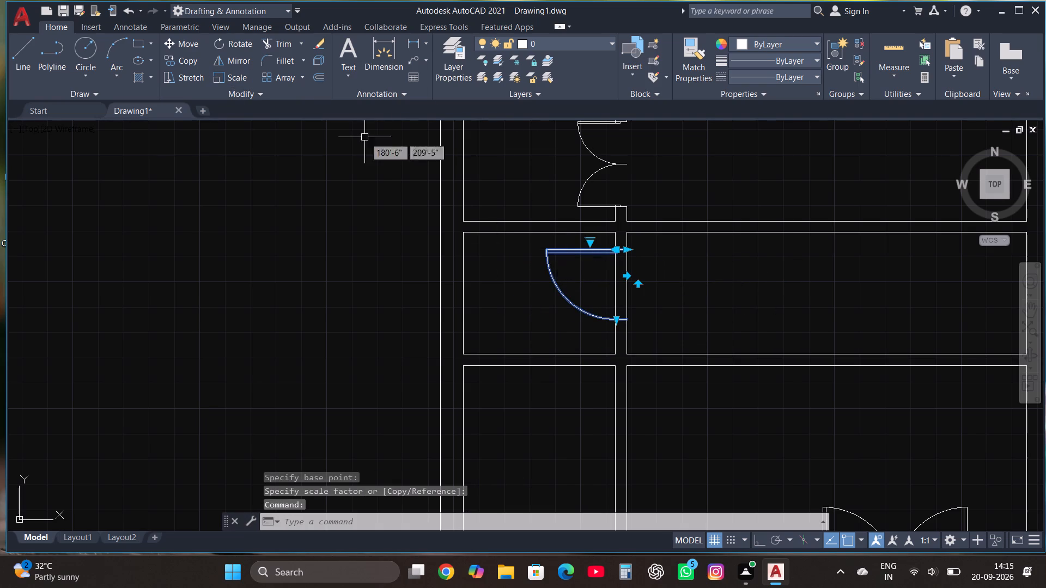
pyautogui.click(178, 44)
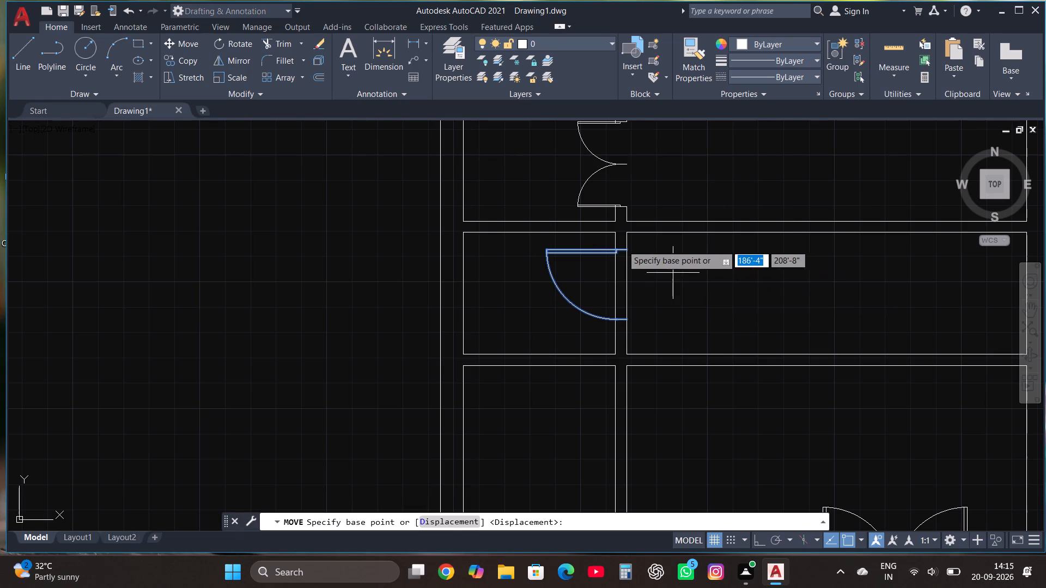
pyautogui.click(627, 247)
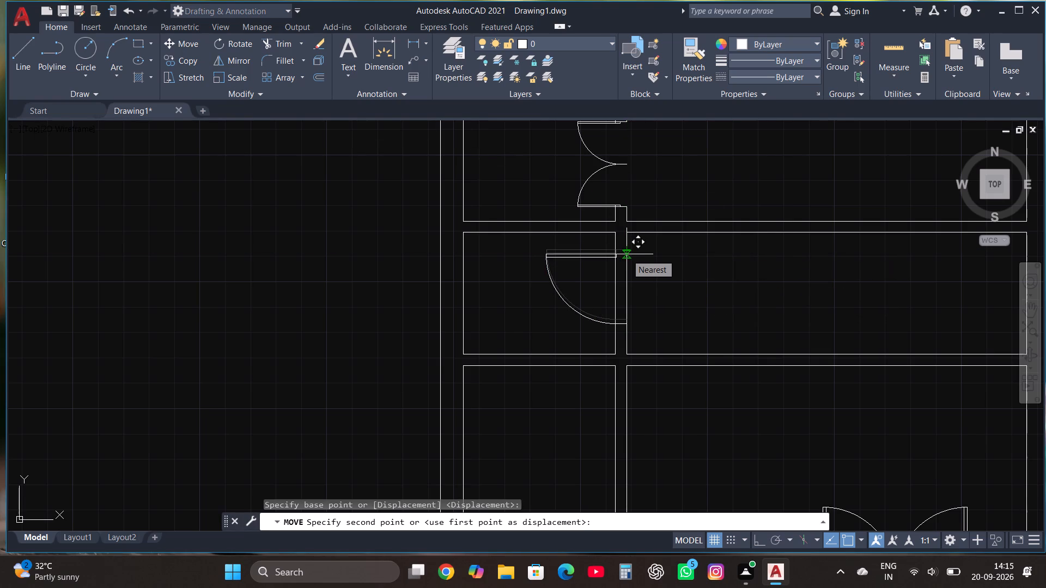
pyautogui.click(626, 263)
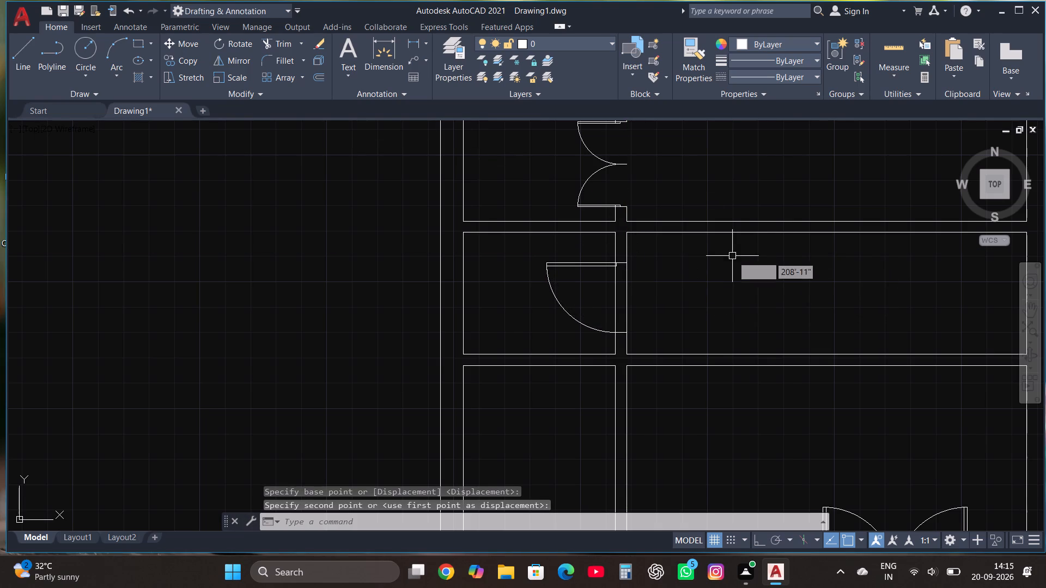
pyautogui.press('Escape')
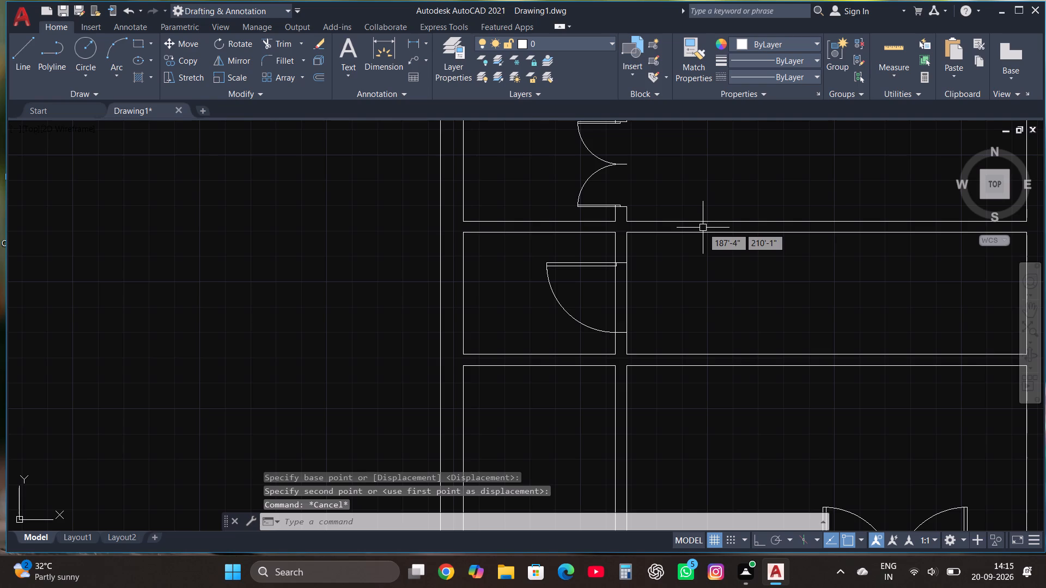
# Move the western spare door onto the wall between the second and third small west rooms, using its east jamb end as base point.
pyautogui.scroll(-1, 703, 228)
pyautogui.scroll(-3, 656, 289)
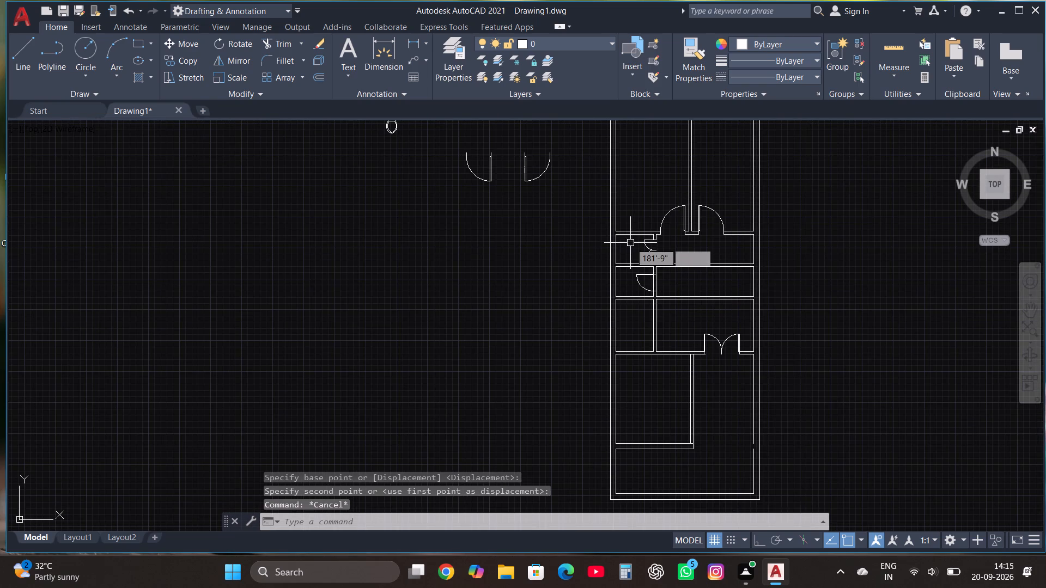
pyautogui.click(482, 178)
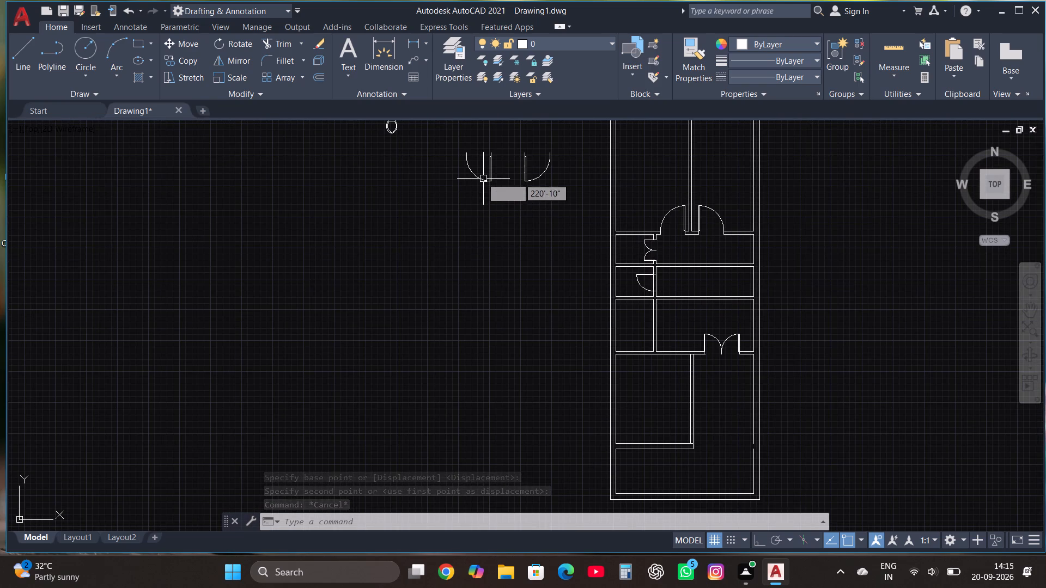
pyautogui.click(195, 44)
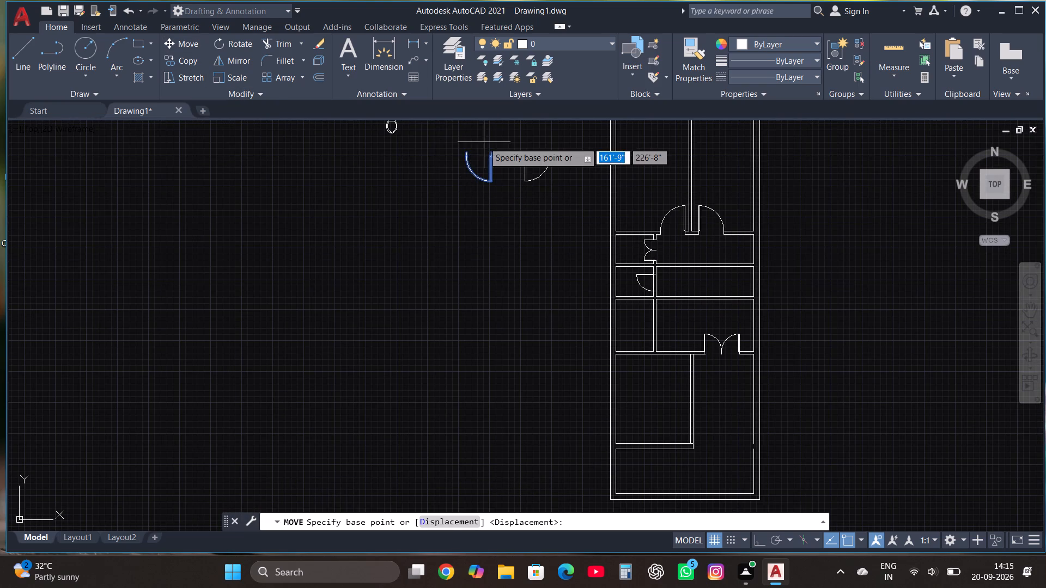
pyautogui.click(493, 151)
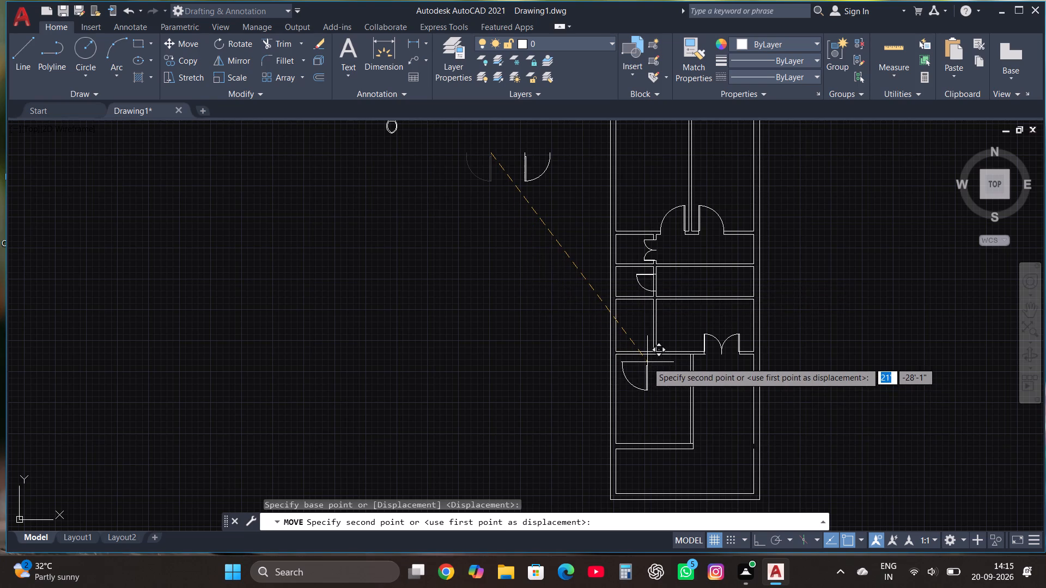
pyautogui.scroll(4, 644, 303)
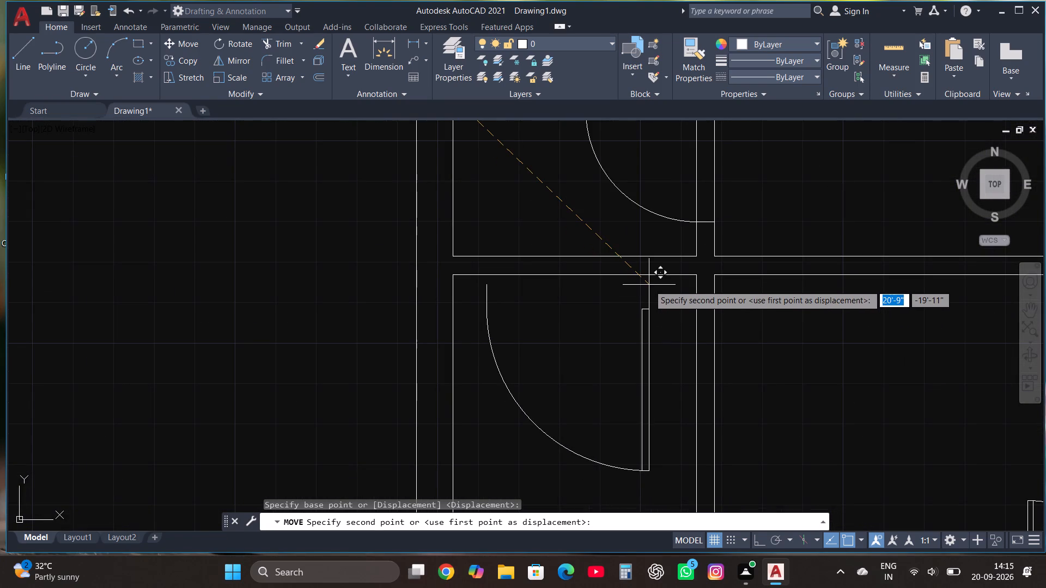
pyautogui.click(662, 256)
# Scale the door between the two small west rooms down to about three-quarters of its size, about its east jamb end.
pyautogui.scroll(-2, 655, 363)
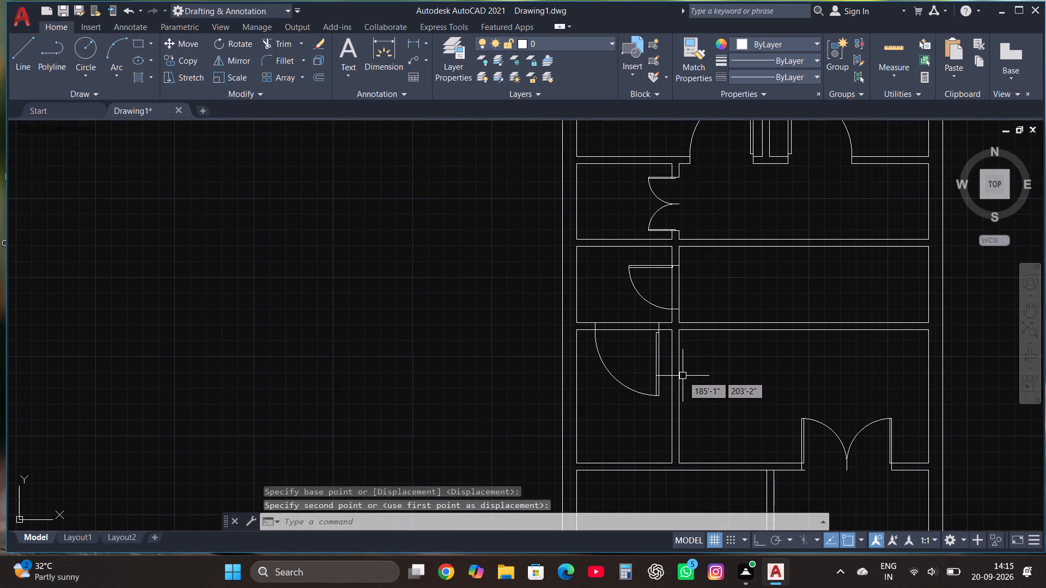
pyautogui.scroll(1, 676, 371)
pyautogui.click(647, 371)
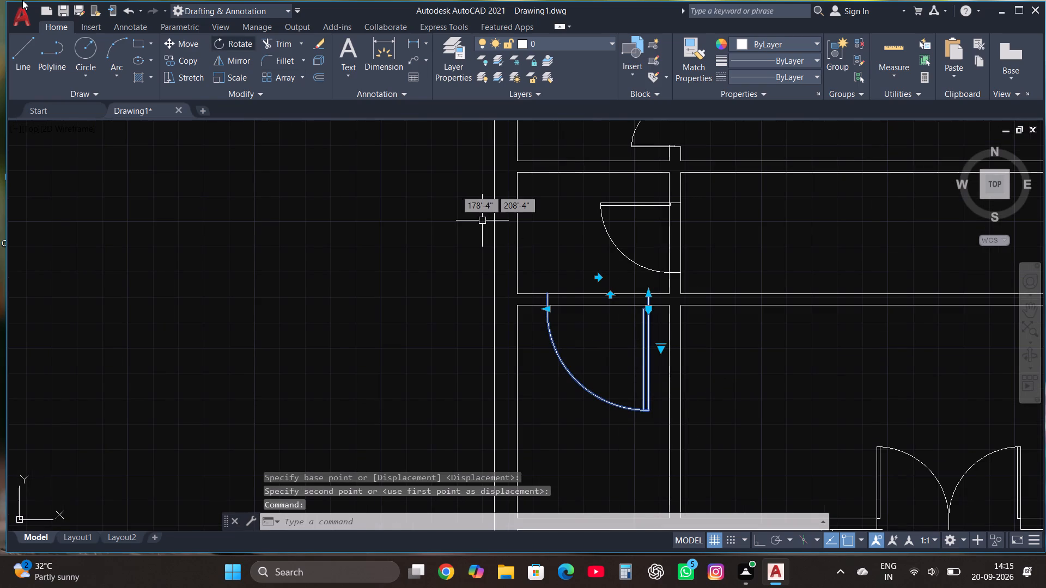
pyautogui.click(239, 79)
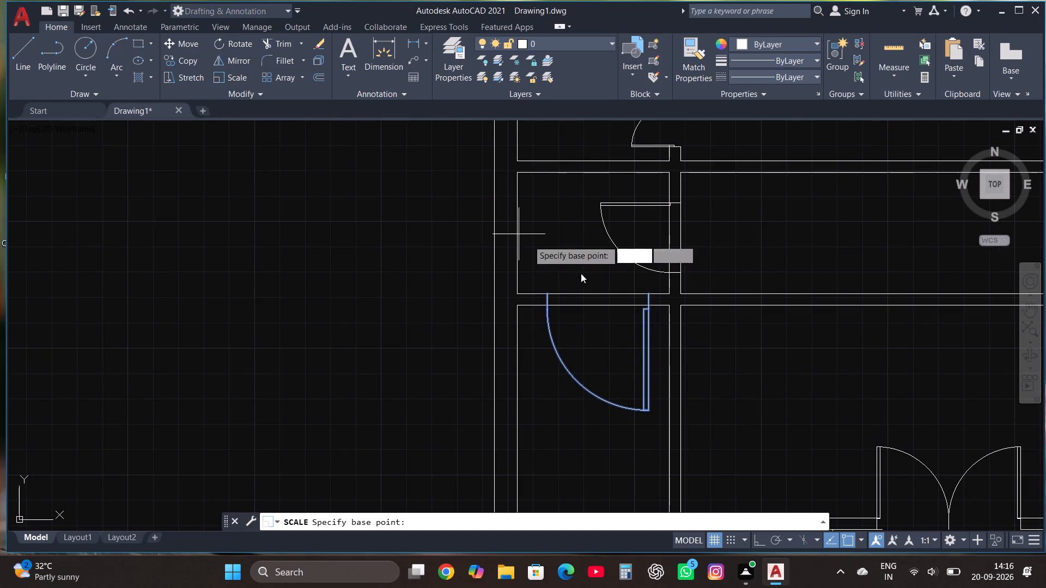
pyautogui.click(649, 295)
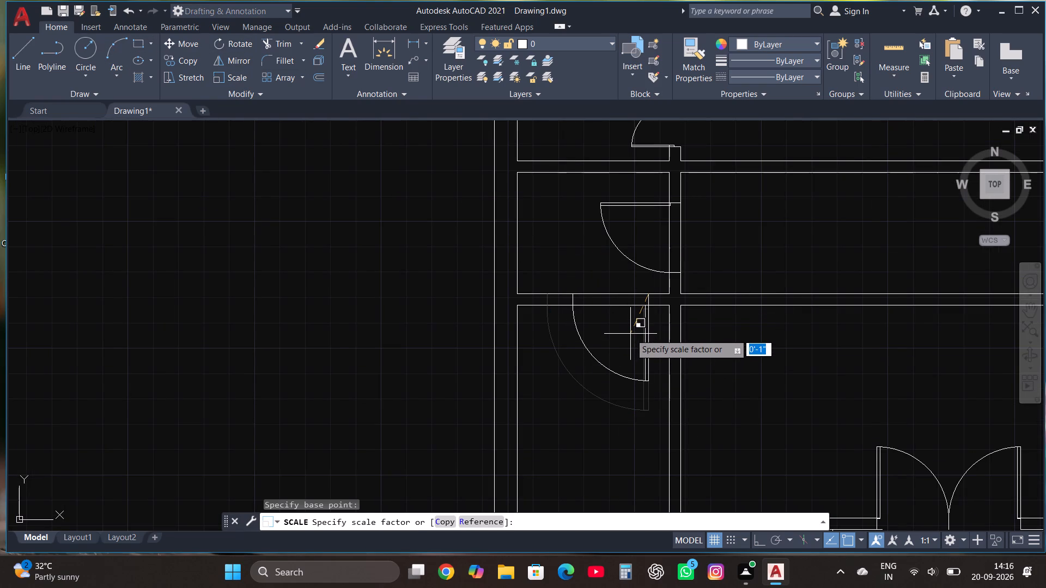
pyautogui.click(630, 334)
# Trim the wall and partition lines across the openings of the two newly placed single doors.
pyautogui.click(282, 42)
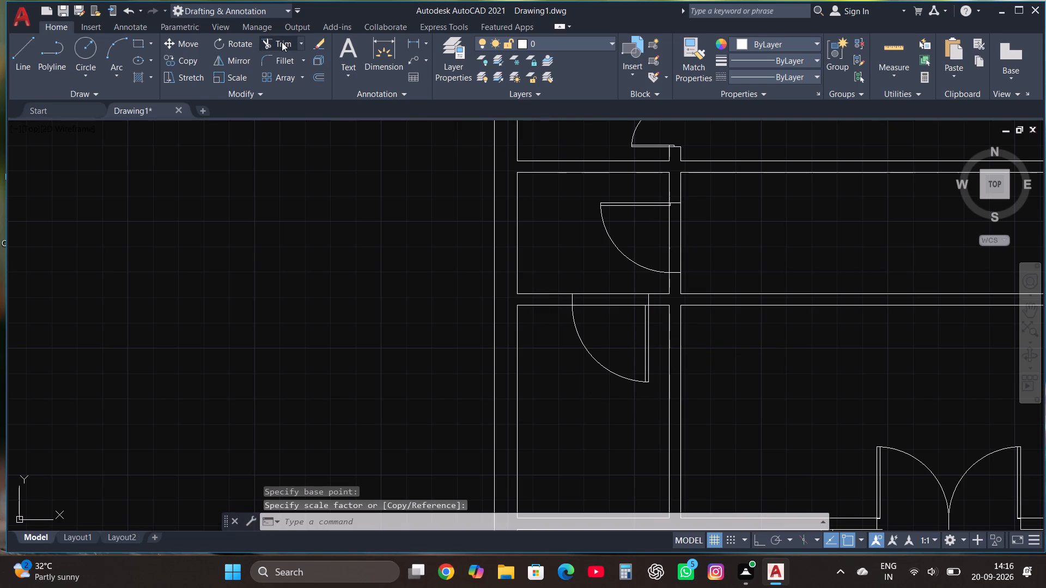
pyautogui.click(603, 309)
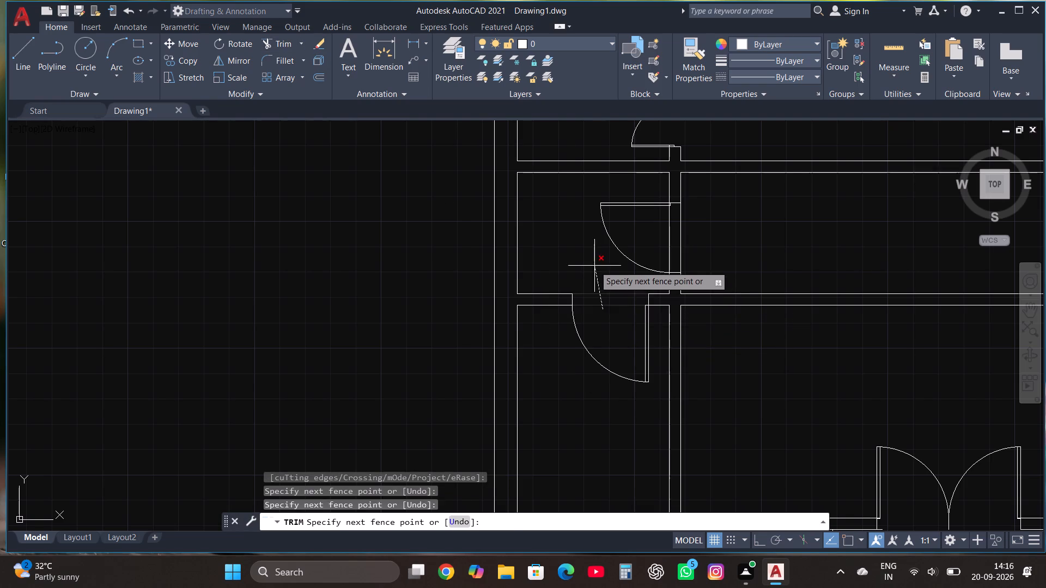
pyautogui.click(594, 266)
pyautogui.click(671, 240)
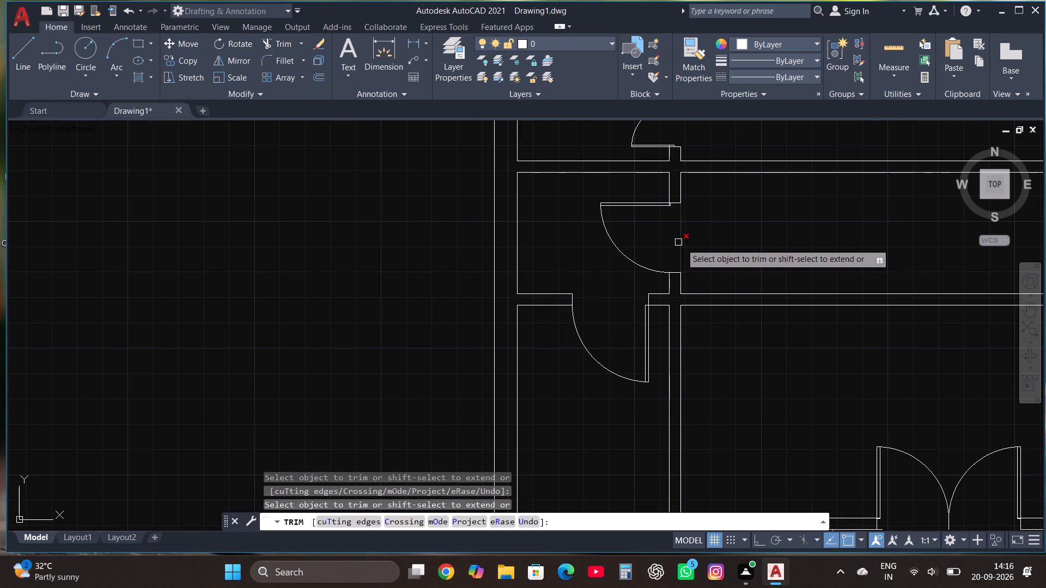
pyautogui.click(682, 244)
pyautogui.scroll(-1, 682, 244)
pyautogui.press('Escape')
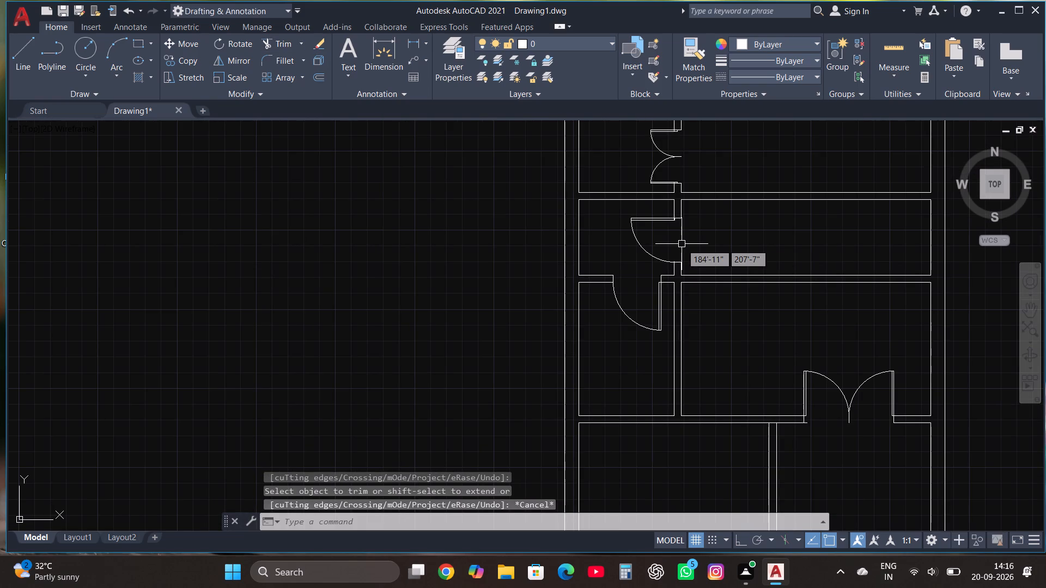
# Trim the leftover wall-line stub at the west jamb of the lower double door.
pyautogui.scroll(-1, 682, 244)
pyautogui.scroll(4, 768, 363)
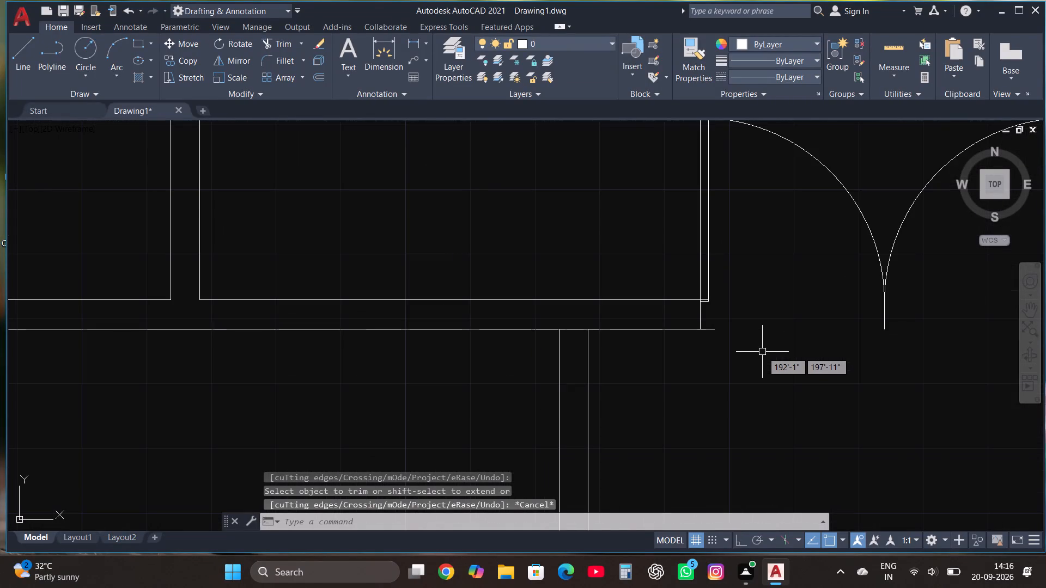
pyautogui.click(281, 46)
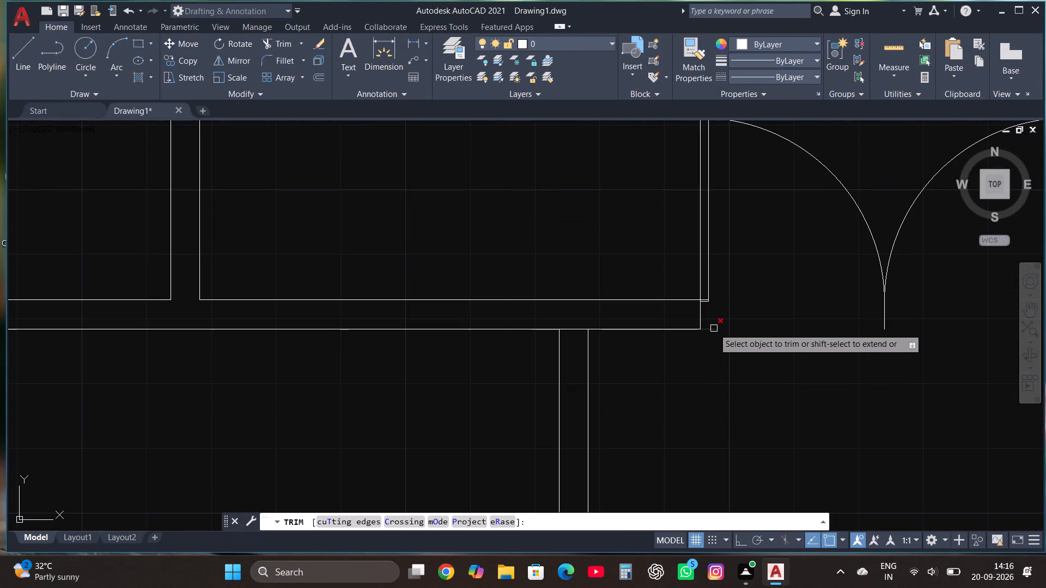
pyautogui.click(714, 328)
pyautogui.scroll(-3, 676, 406)
pyautogui.scroll(2, 858, 326)
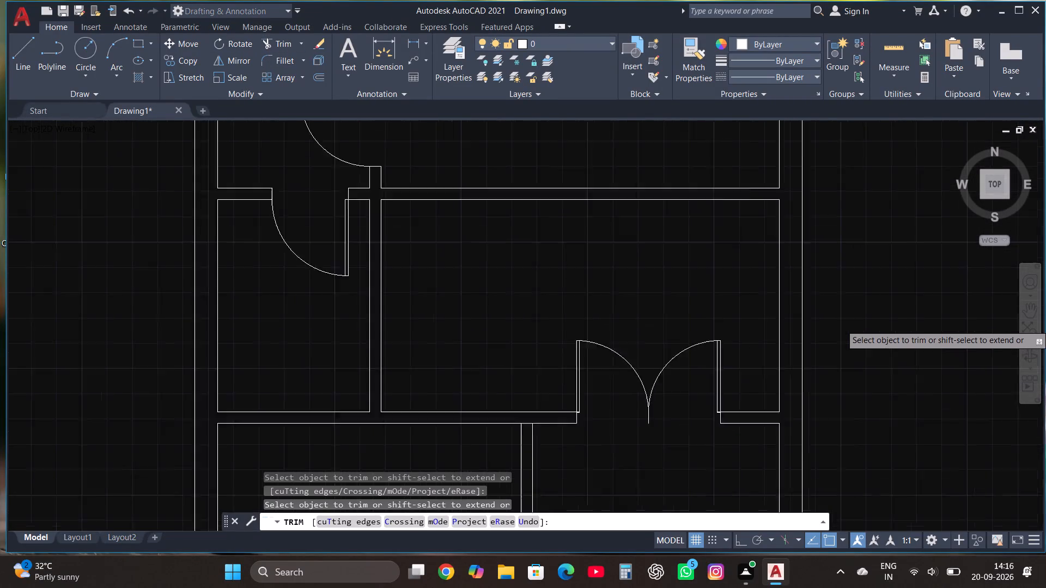
pyautogui.scroll(1, 857, 324)
pyautogui.press('Escape')
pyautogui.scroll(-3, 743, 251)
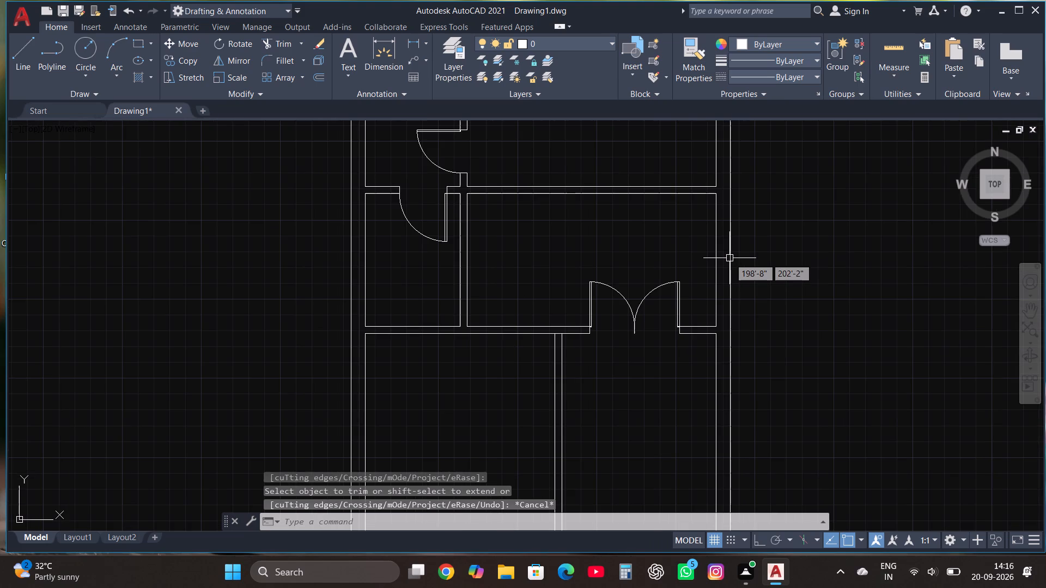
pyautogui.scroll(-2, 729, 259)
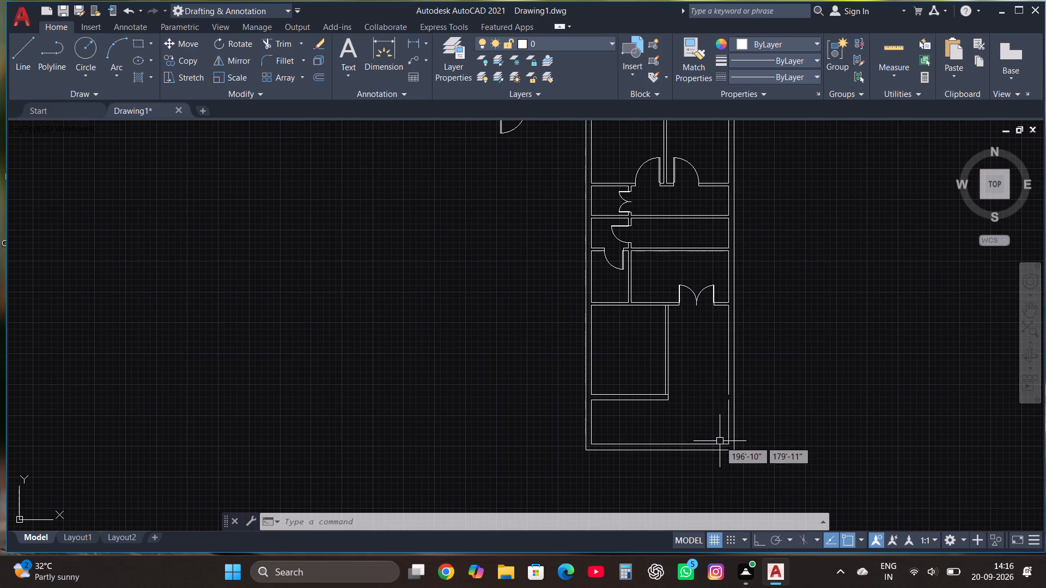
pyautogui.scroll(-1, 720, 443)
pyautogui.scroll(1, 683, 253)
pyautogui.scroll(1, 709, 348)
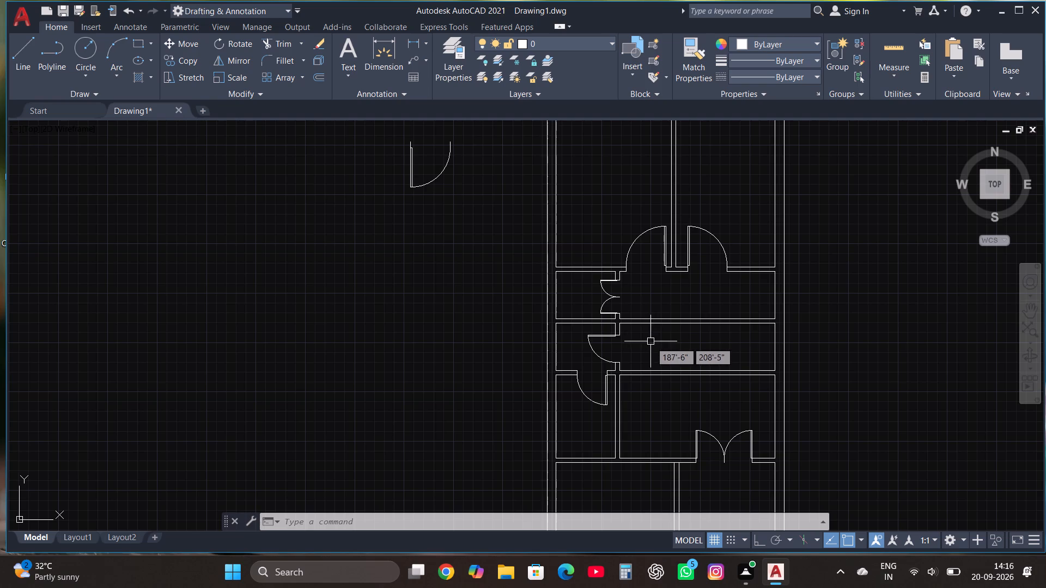
# Draw a short vertical line closing the partition's east face gap between the double-door closet and the middle small west room.
pyautogui.scroll(2, 649, 344)
pyautogui.click(31, 42)
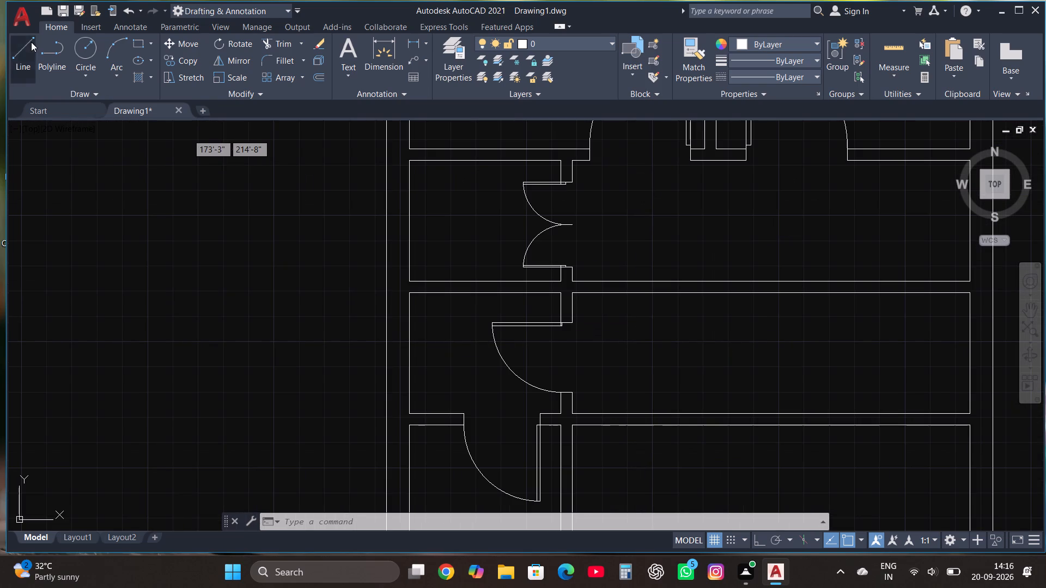
pyautogui.scroll(3, 573, 275)
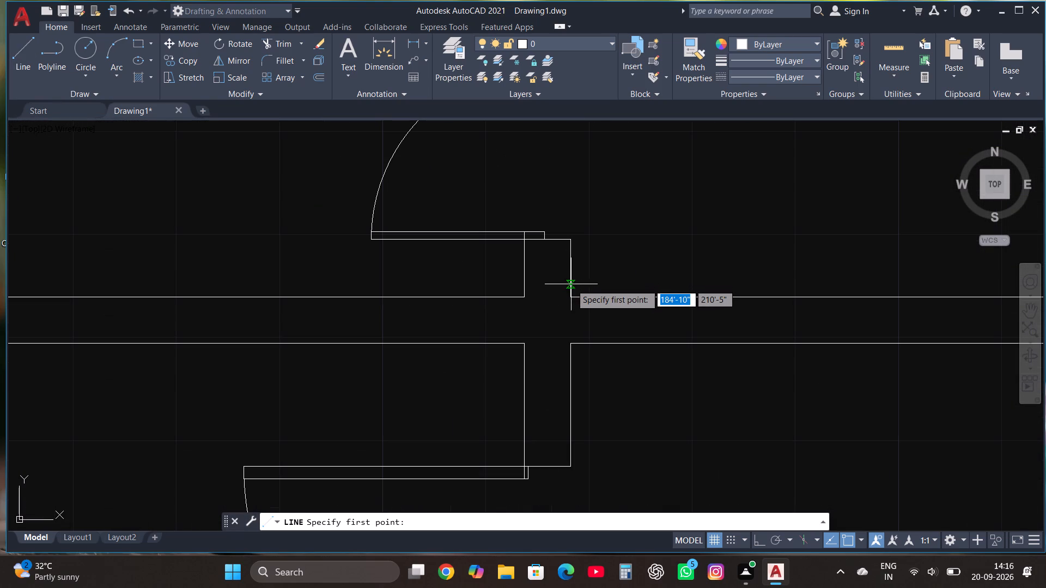
pyautogui.click(571, 295)
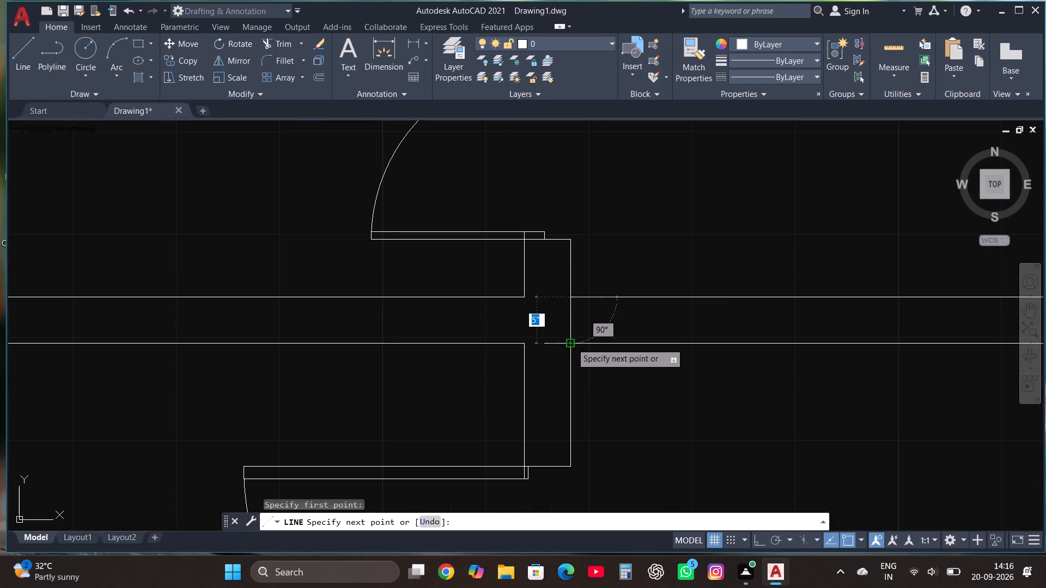
pyautogui.click(571, 343)
pyautogui.press('Escape')
pyautogui.press('Escape')
pyautogui.scroll(-3, 569, 339)
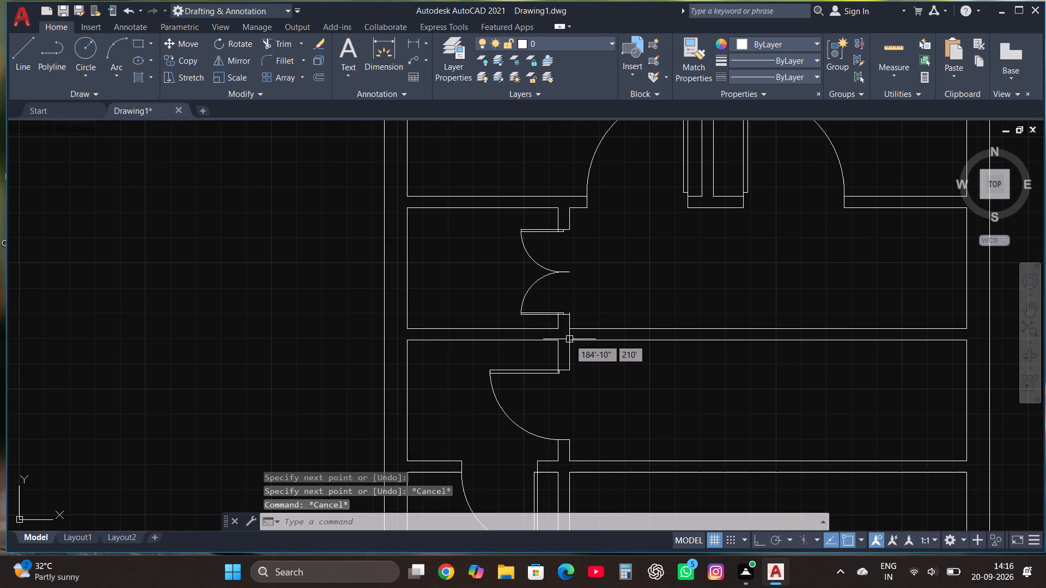
# Draw a short vertical line closing the partition's east face gap between the second and third small west rooms.
pyautogui.click(29, 44)
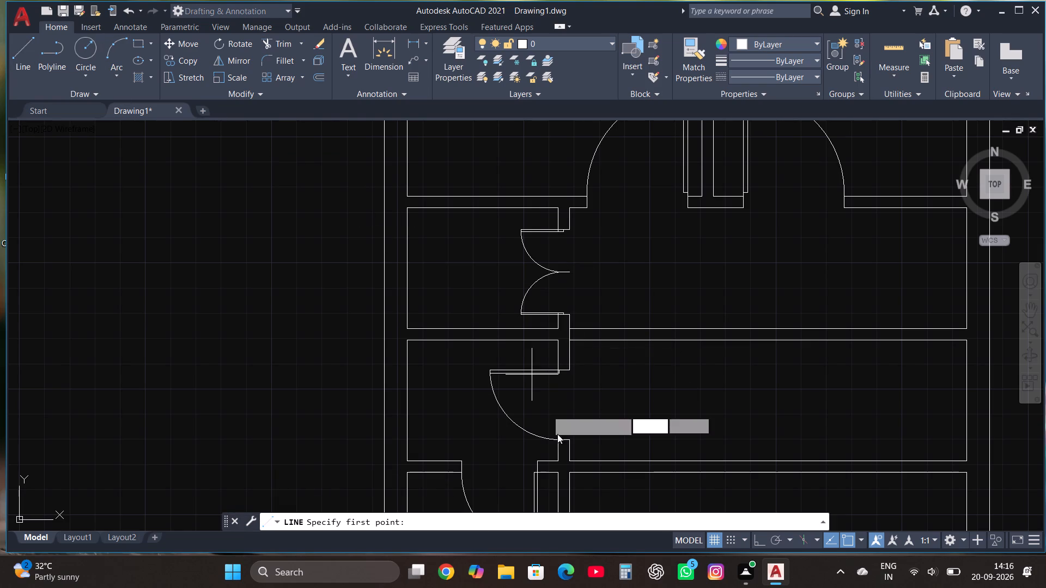
pyautogui.scroll(-1, 562, 286)
pyautogui.scroll(3, 567, 396)
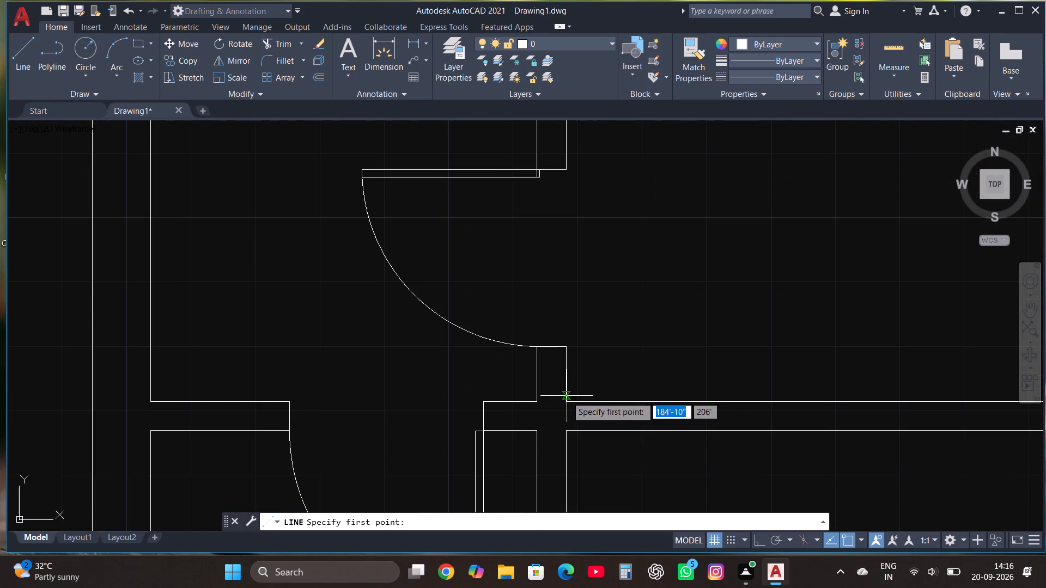
pyautogui.click(568, 403)
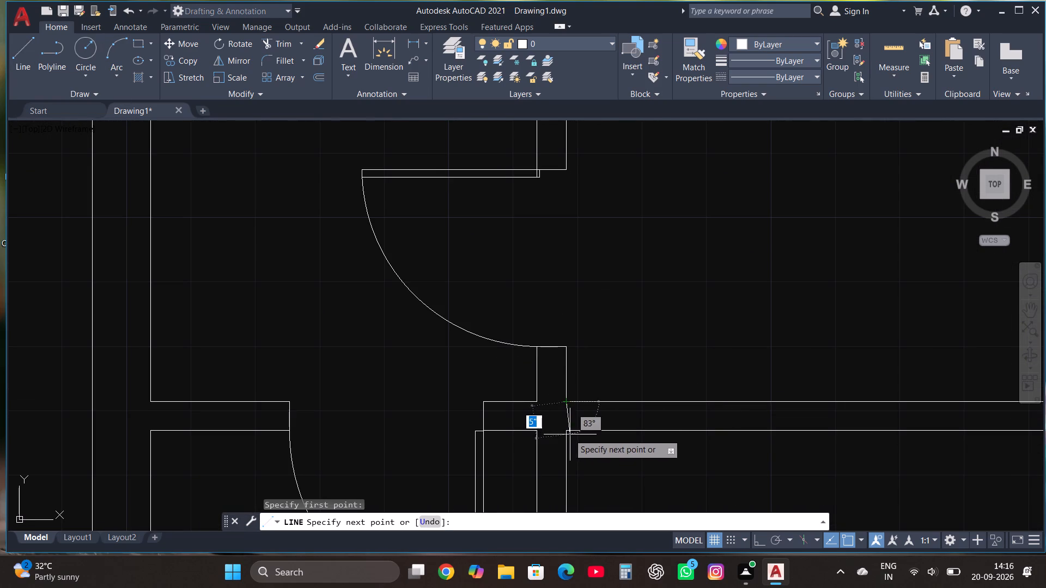
pyautogui.click(568, 433)
pyautogui.press('Escape')
# Trim away the four horizontal partition lines crossing the central space east of the small west rooms, using a fence.
pyautogui.scroll(-1, 568, 328)
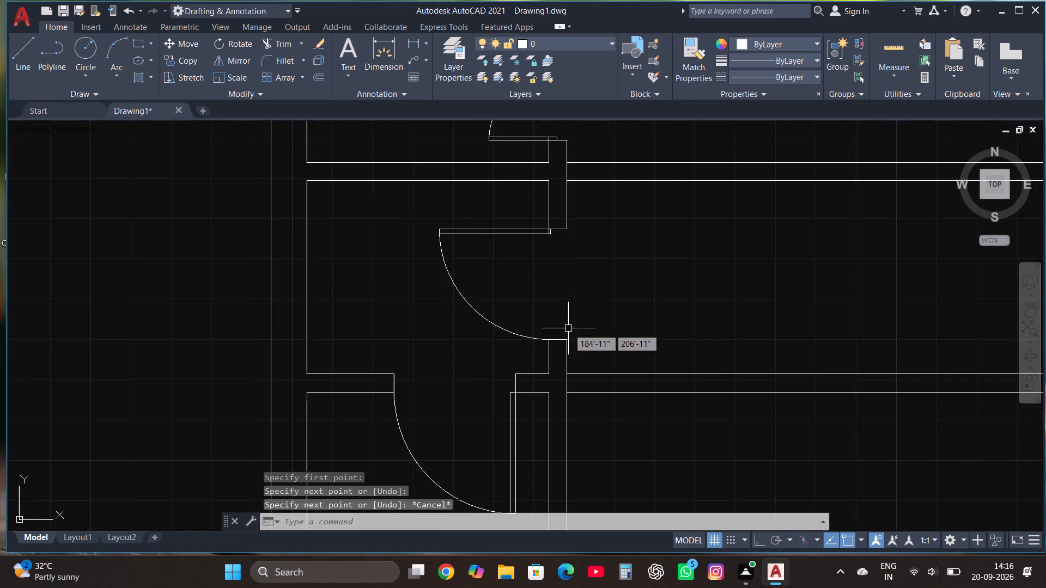
pyautogui.scroll(-2, 673, 305)
pyautogui.scroll(2, 859, 272)
pyautogui.scroll(-1, 859, 272)
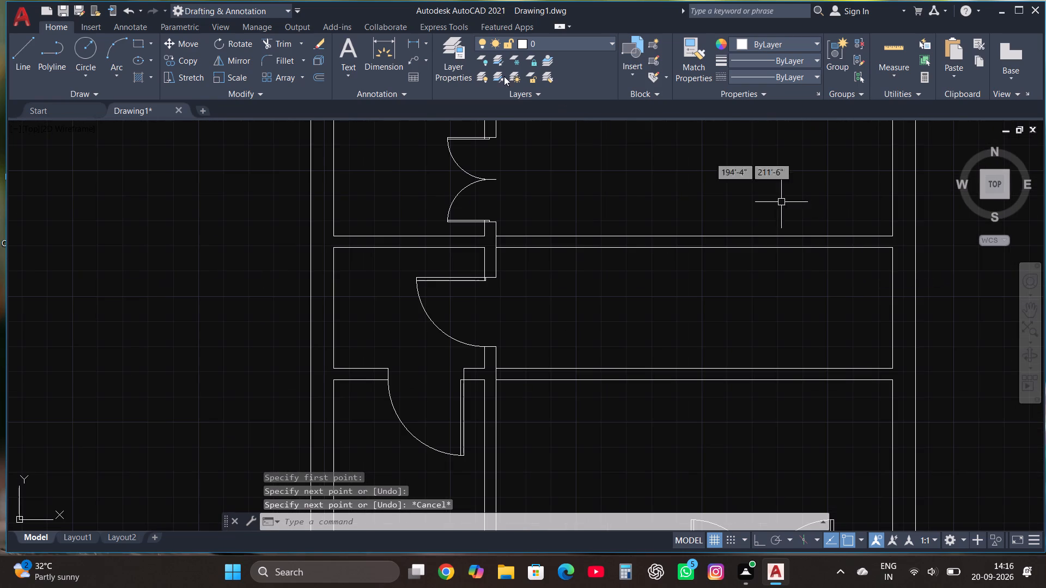
pyautogui.click(276, 40)
pyautogui.click(583, 210)
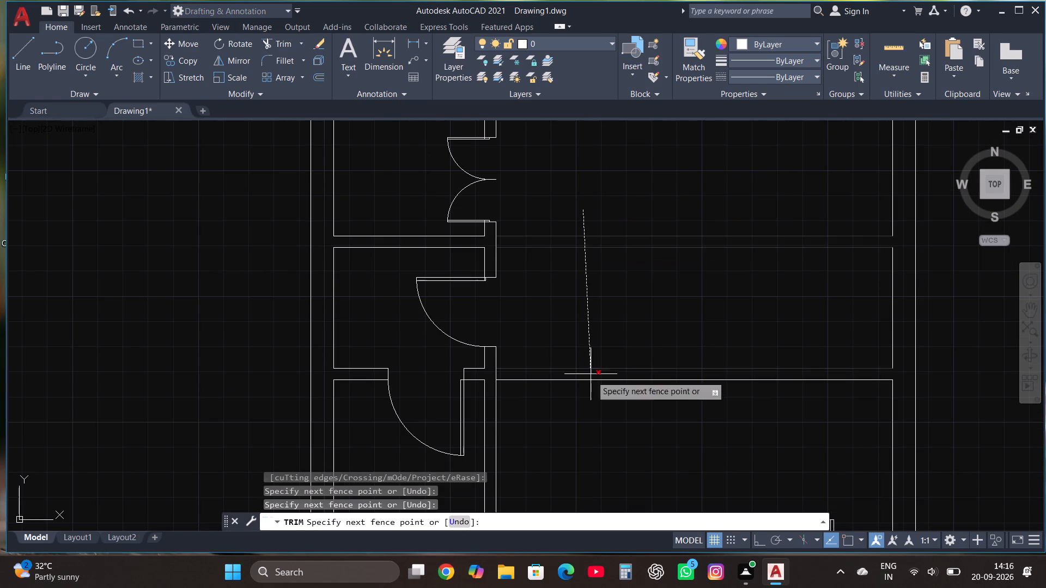
pyautogui.click(592, 394)
pyautogui.press('Escape')
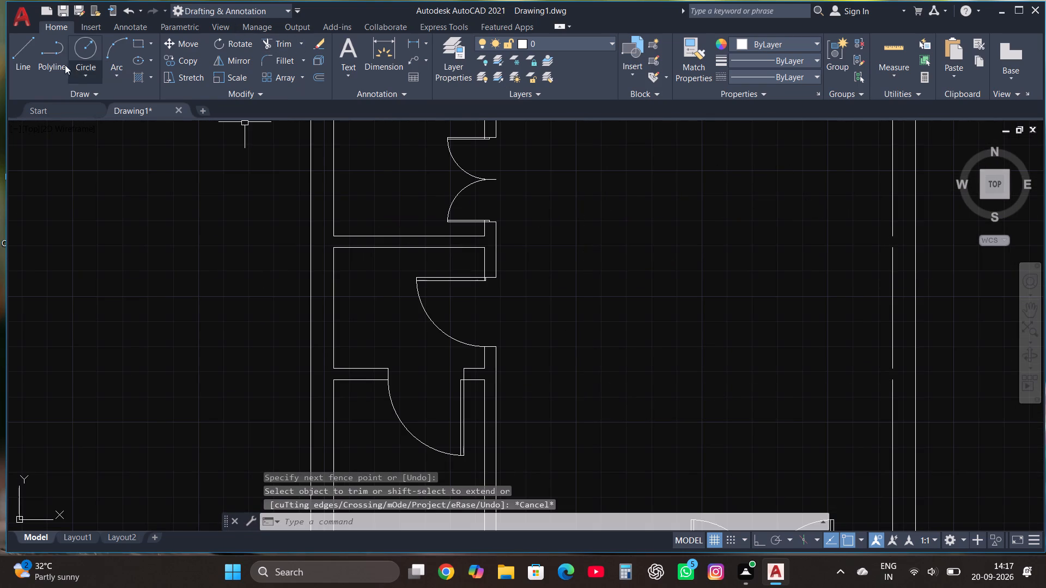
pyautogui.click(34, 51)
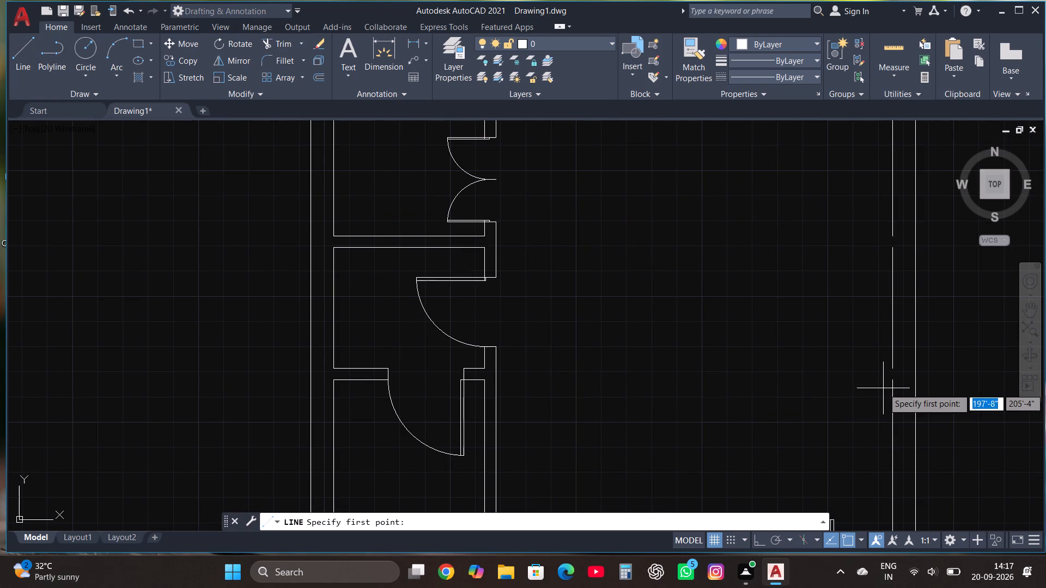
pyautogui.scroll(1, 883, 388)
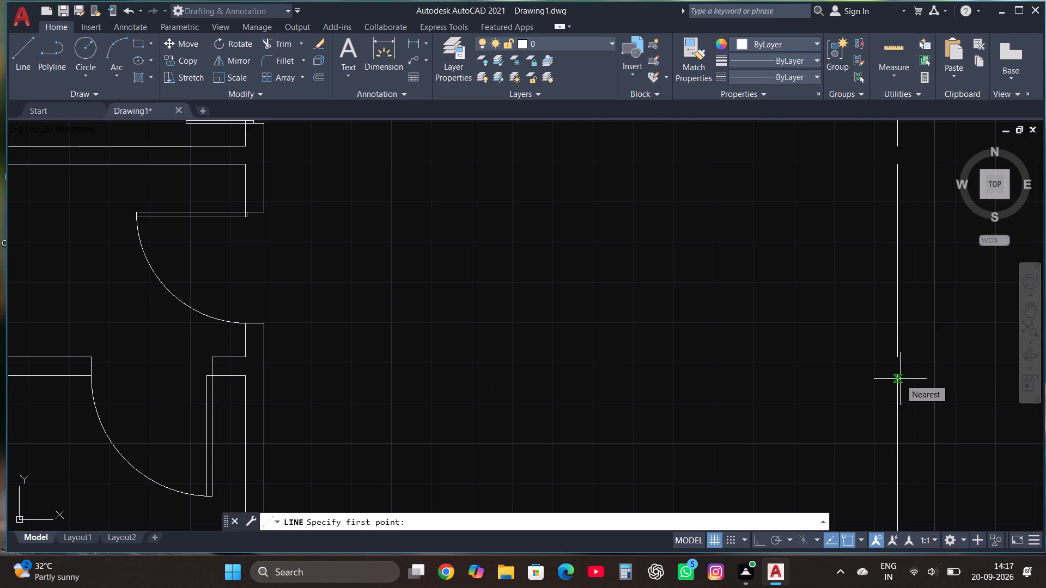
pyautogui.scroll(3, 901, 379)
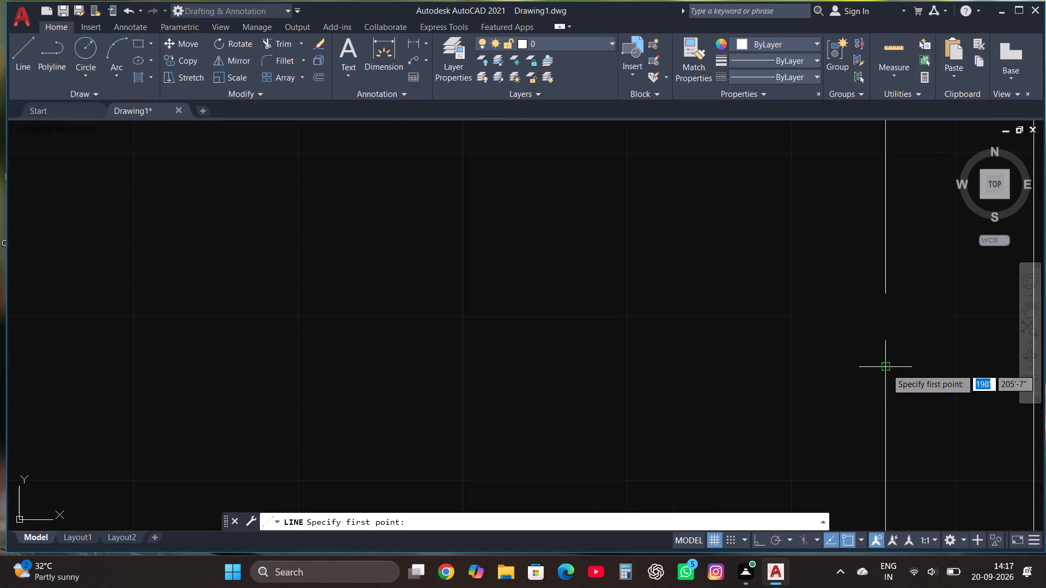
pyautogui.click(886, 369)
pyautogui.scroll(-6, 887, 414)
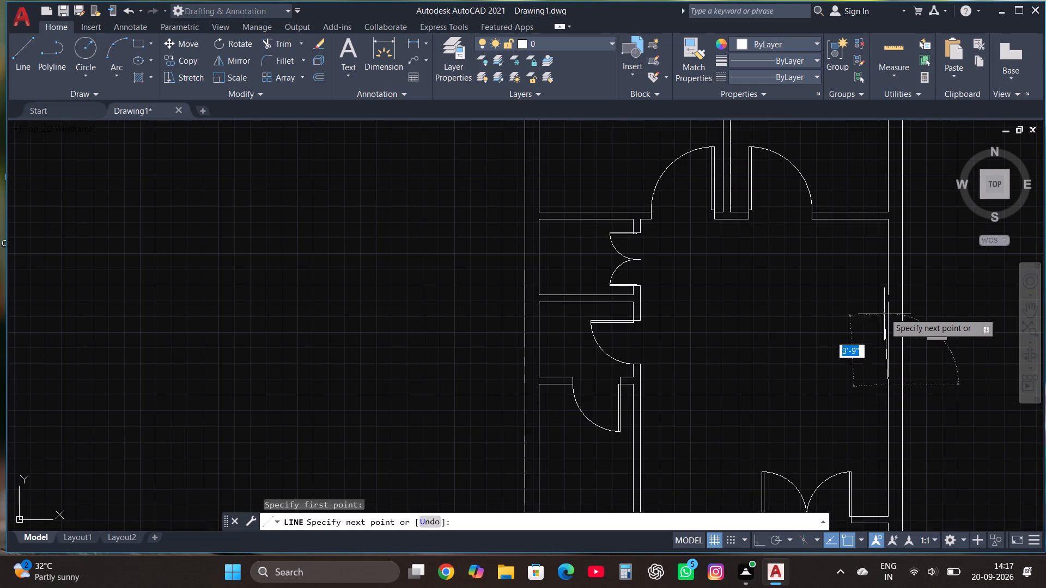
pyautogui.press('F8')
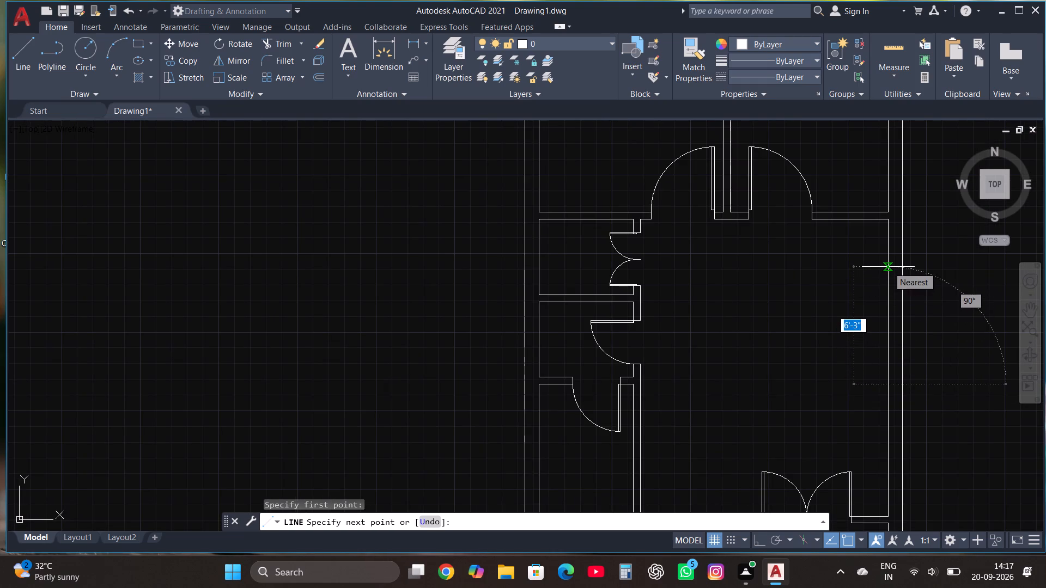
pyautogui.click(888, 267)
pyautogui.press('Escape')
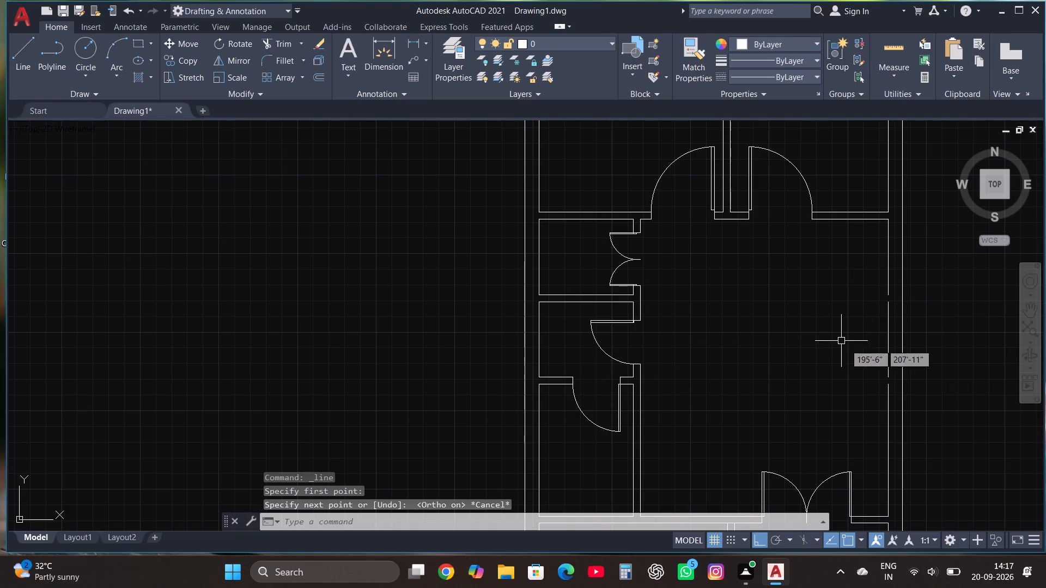
# Draw a vertical line about 4'-7" long along the east wall's inner face, bridging both gaps left by the removed partitions.
pyautogui.click(16, 49)
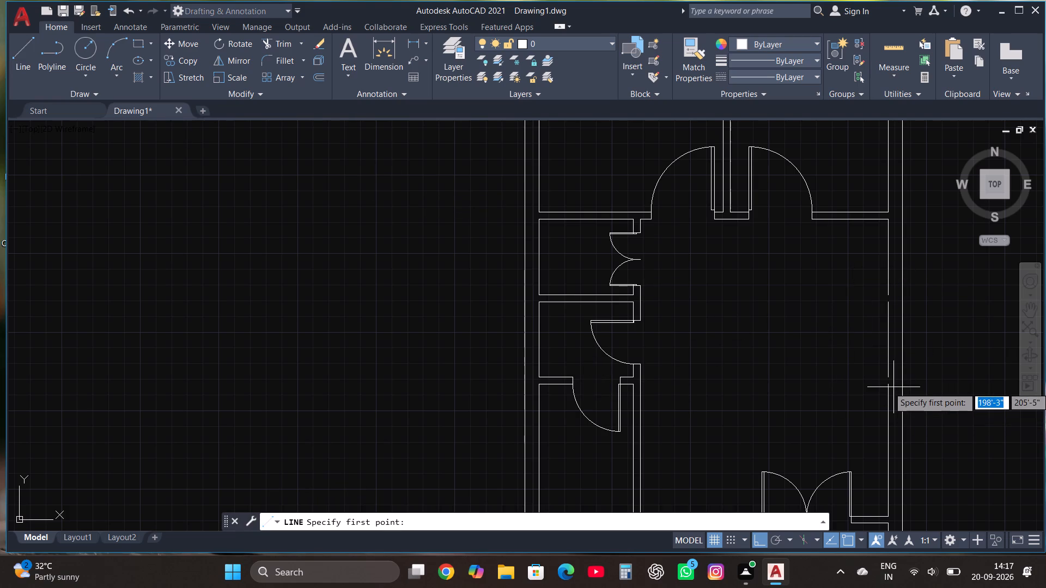
pyautogui.click(889, 387)
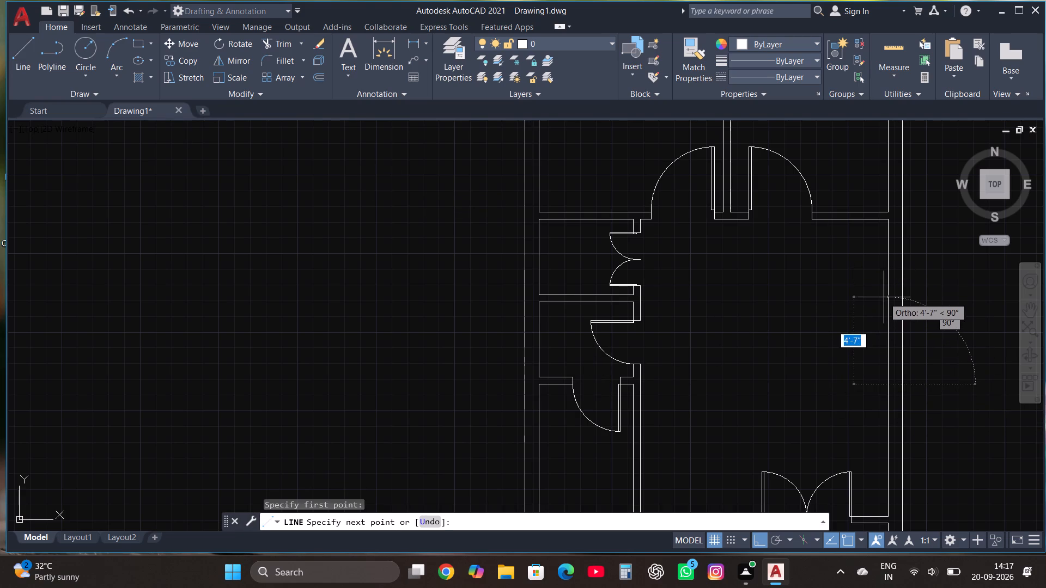
pyautogui.click(887, 296)
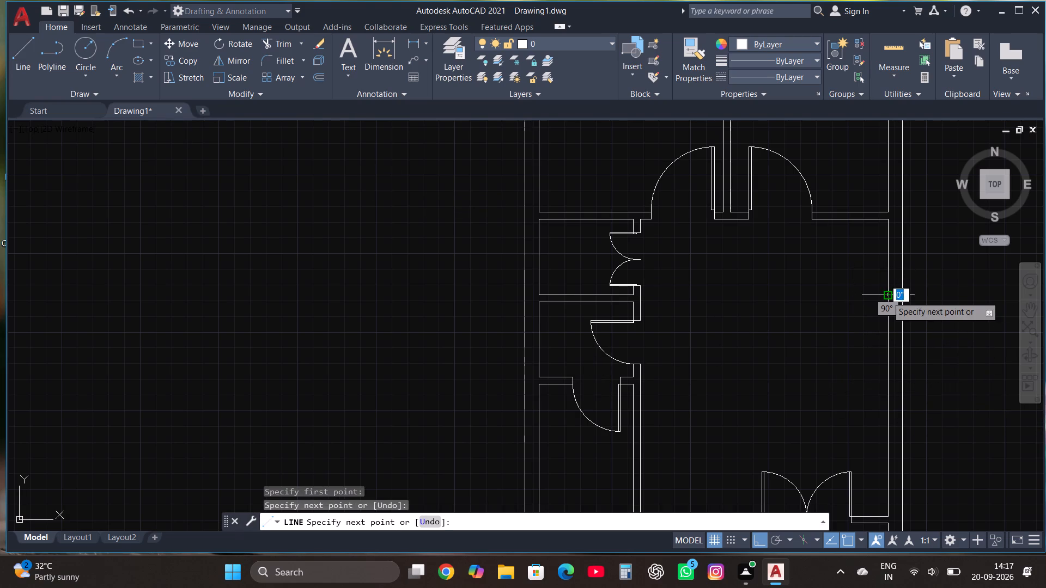
pyautogui.press('Escape')
# Rotate the southern spare toilet block 90° clockwise about its tank corner so the bowl points west.
pyautogui.scroll(-2, 674, 405)
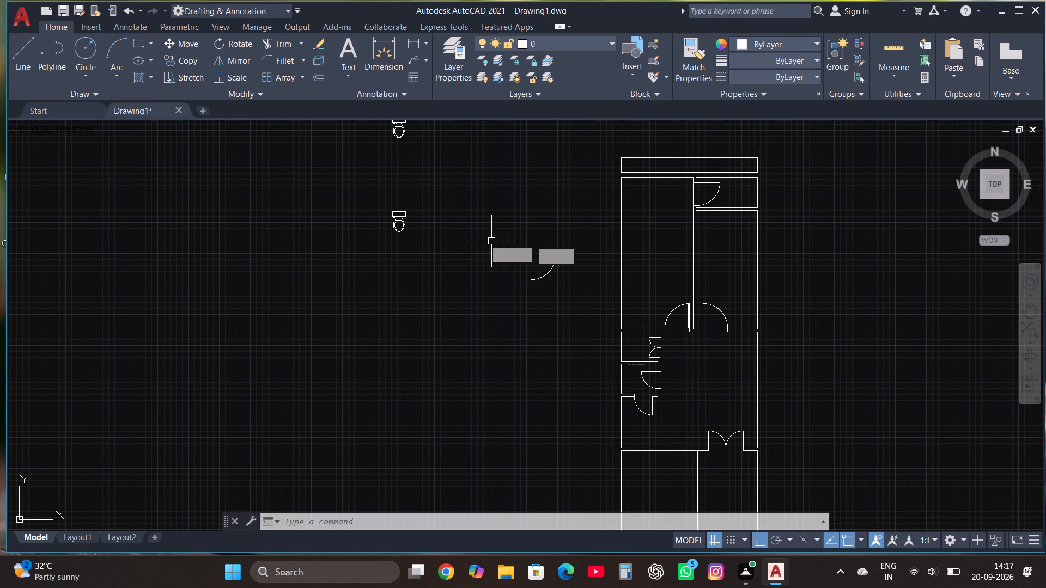
pyautogui.click(381, 246)
pyautogui.click(426, 203)
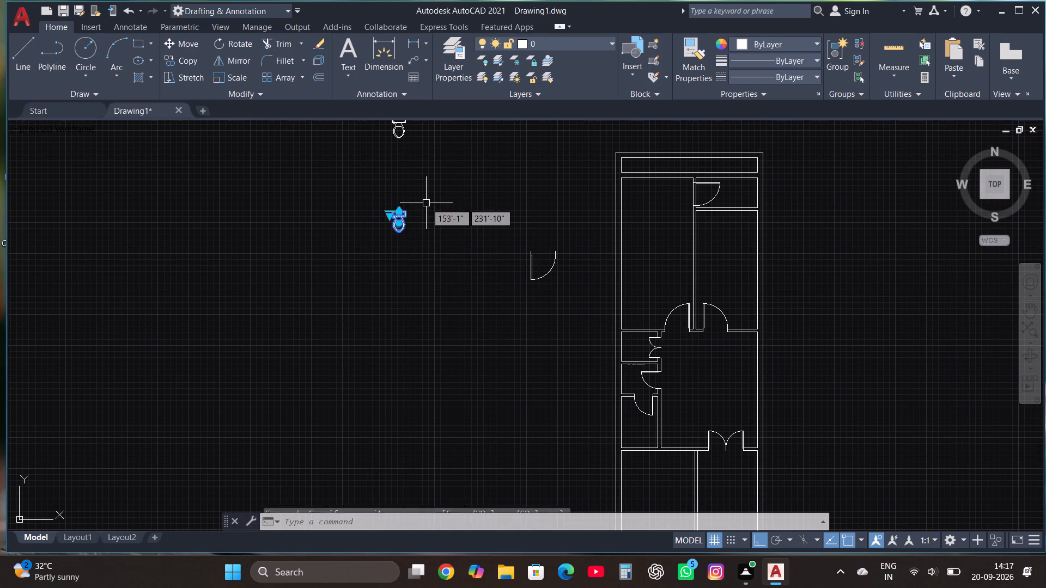
pyautogui.click(242, 45)
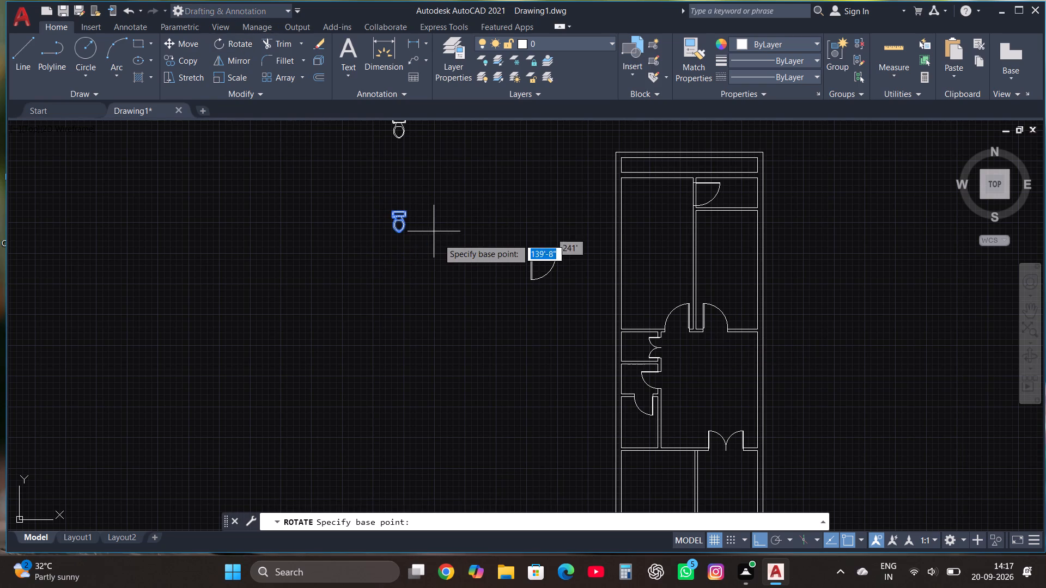
pyautogui.click(392, 212)
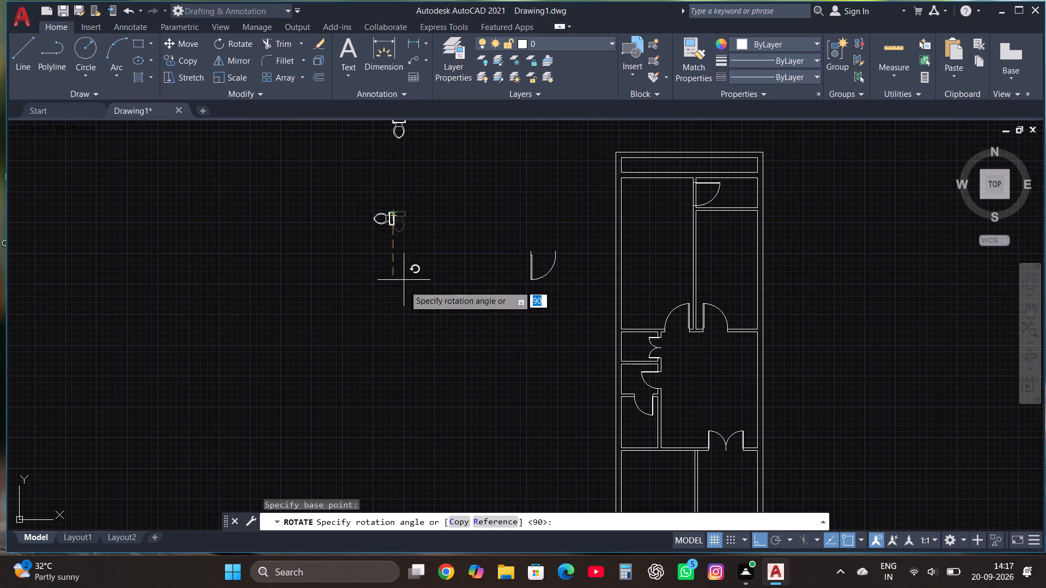
pyautogui.click(390, 332)
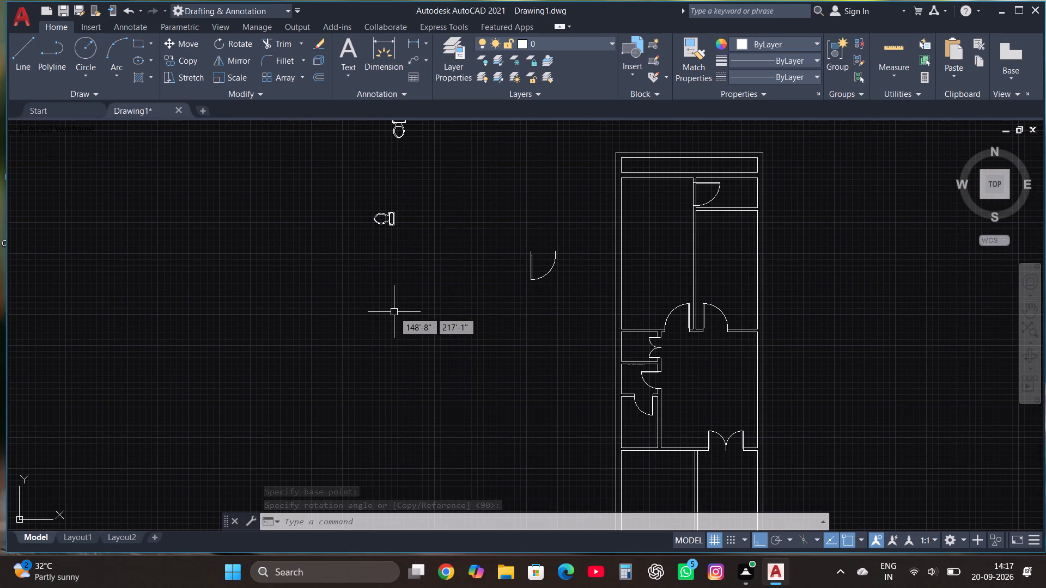
# Move the rotated toilet by its tank corner into the southeast corner of the third small west room, with Ortho off.
pyautogui.click(375, 223)
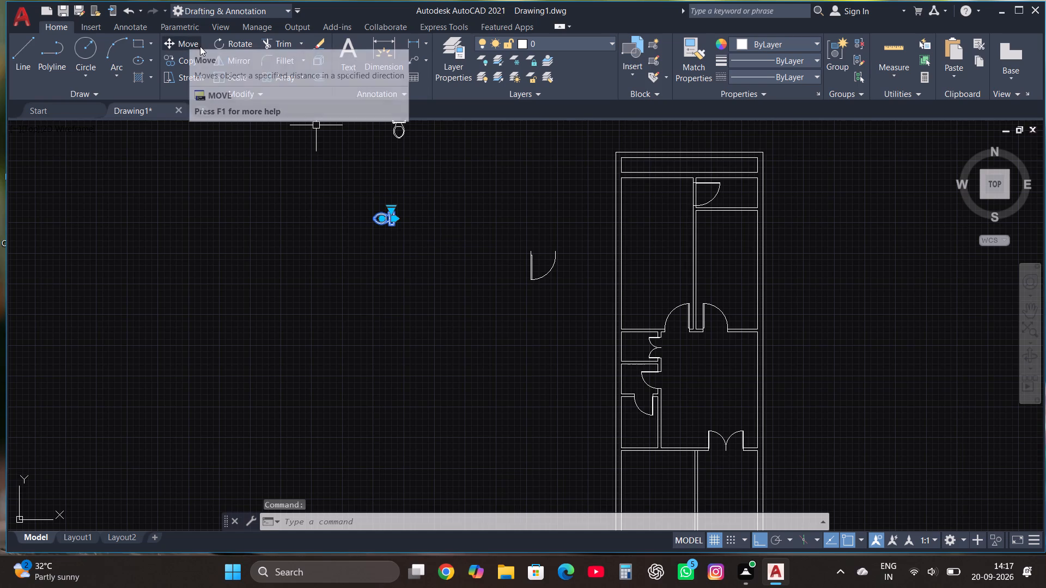
pyautogui.click(178, 36)
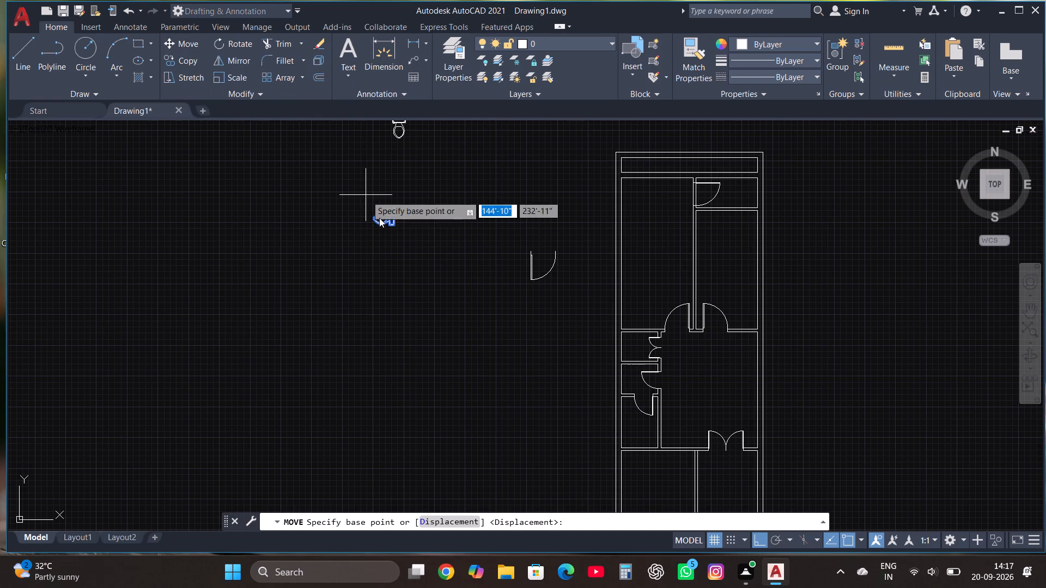
pyautogui.click(392, 213)
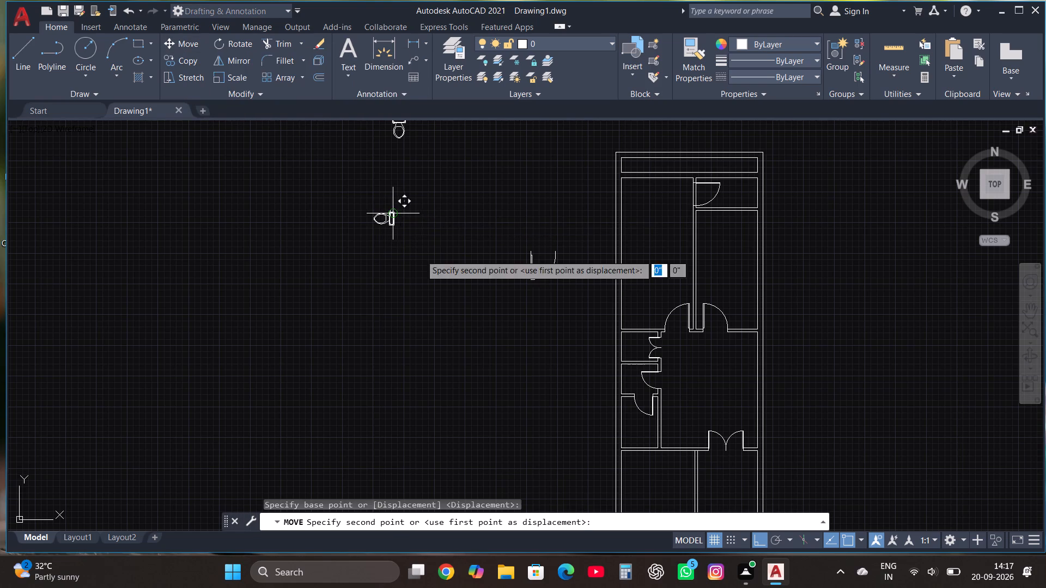
pyautogui.press('F8')
pyautogui.scroll(-1, 521, 226)
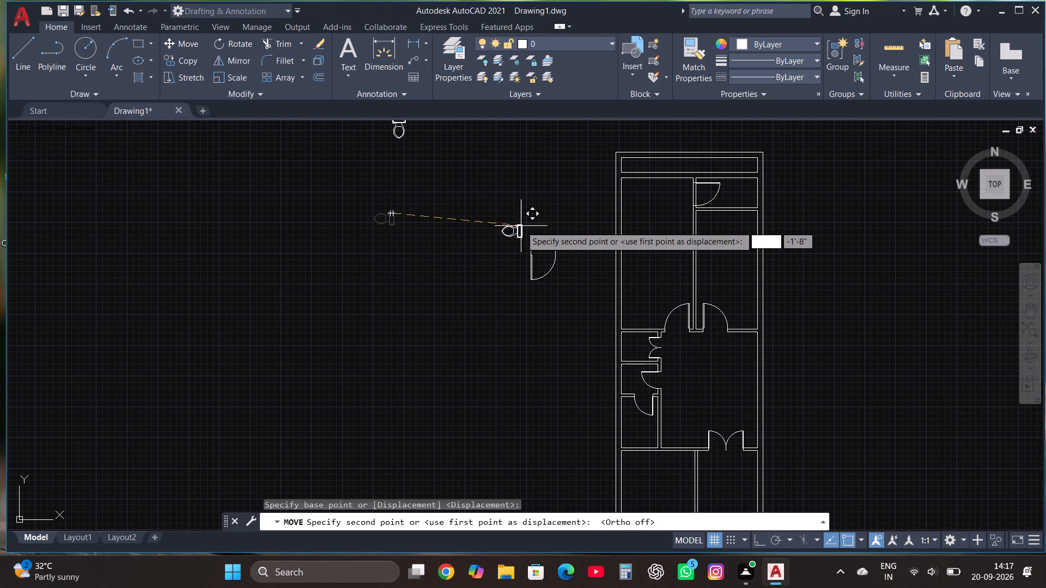
pyautogui.scroll(2, 592, 340)
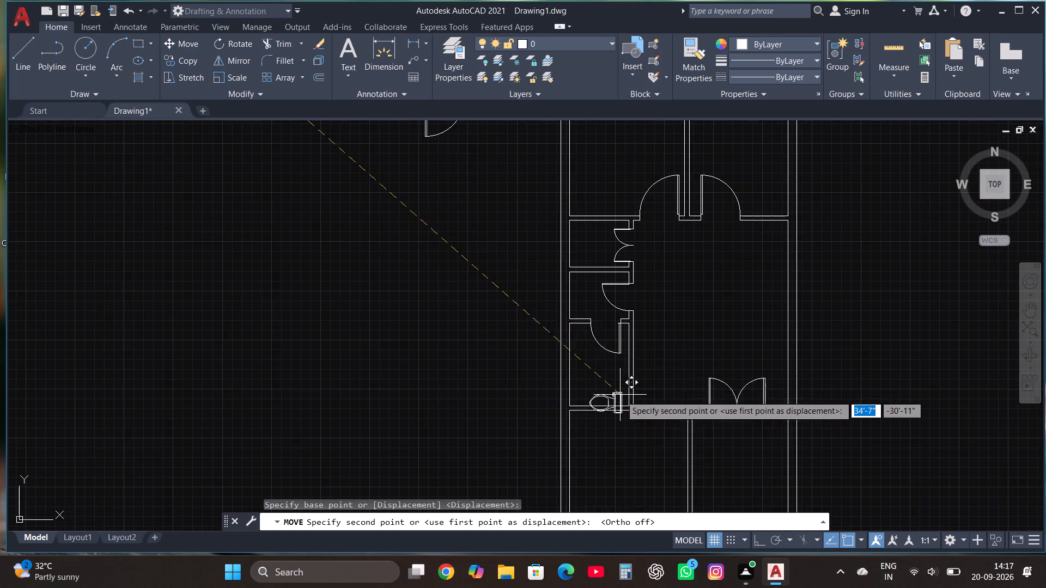
pyautogui.scroll(3, 621, 395)
pyautogui.click(638, 352)
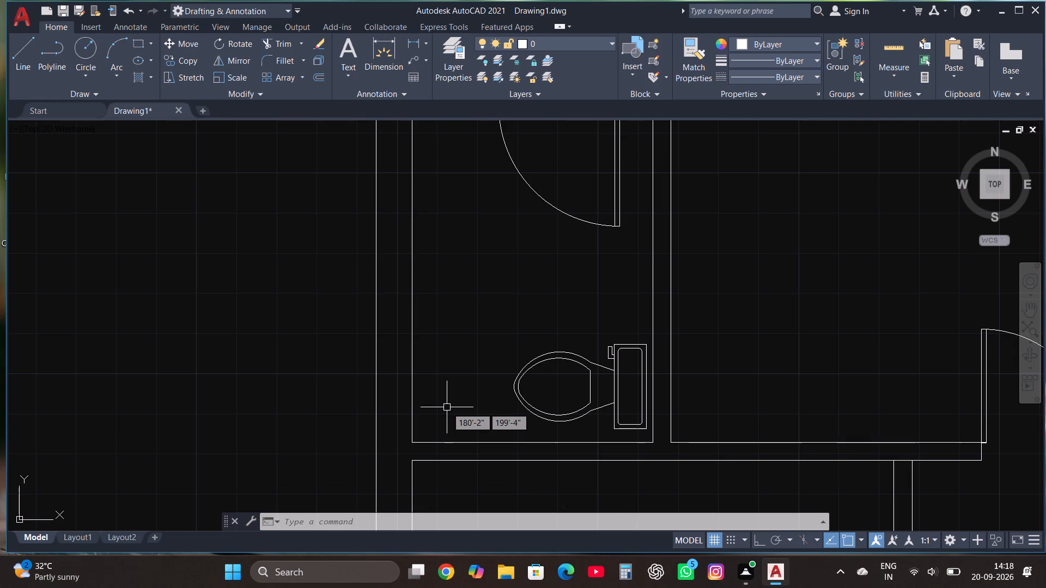
# Copy the toilet in the third small west room by its tank corner to the east wall of the northeast small room.
pyautogui.scroll(-4, 446, 402)
pyautogui.scroll(2, 477, 403)
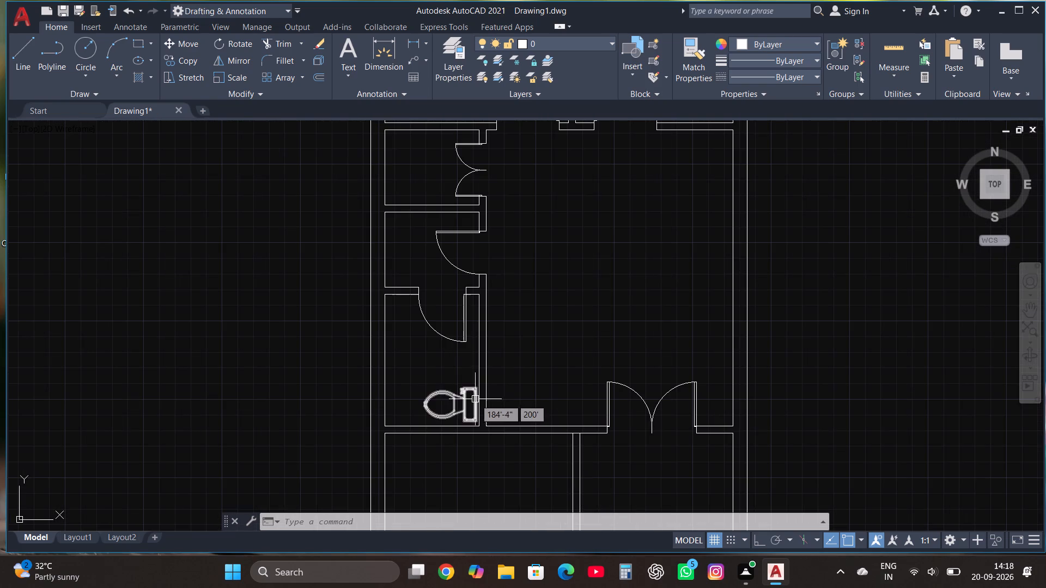
pyautogui.click(473, 399)
pyautogui.click(197, 60)
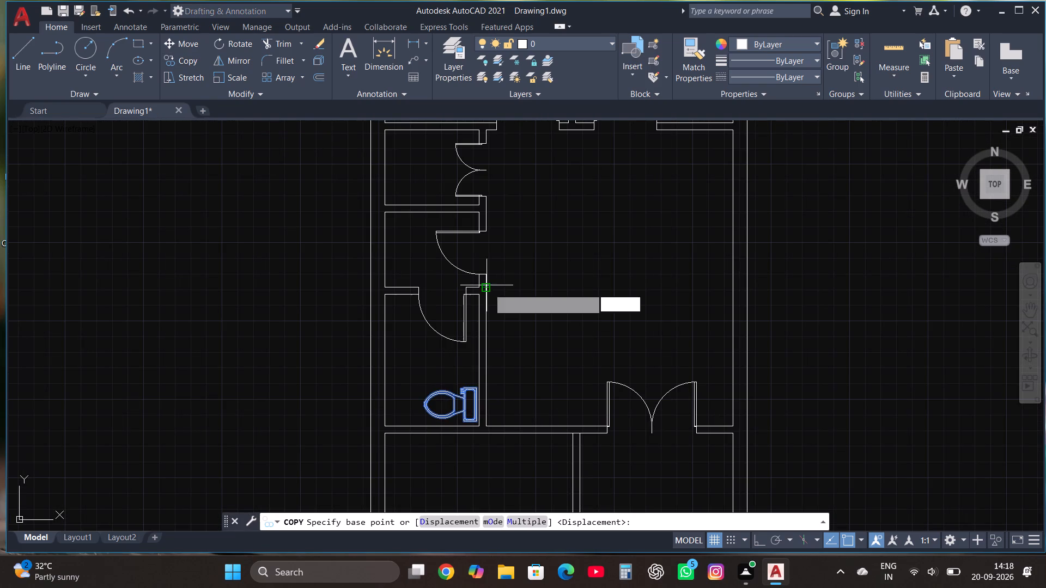
pyautogui.click(476, 388)
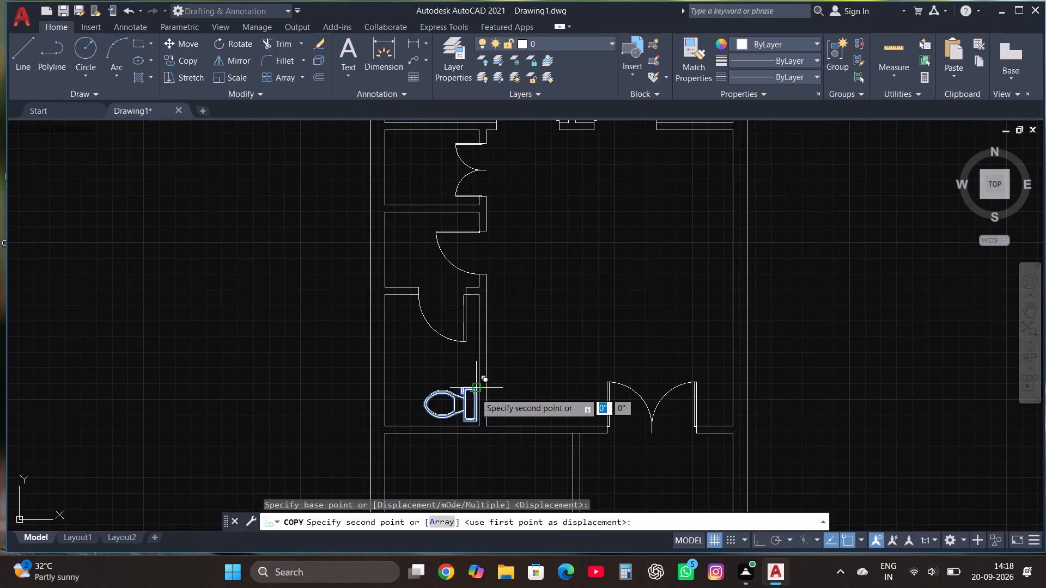
pyautogui.scroll(-3, 477, 419)
pyautogui.scroll(1, 532, 258)
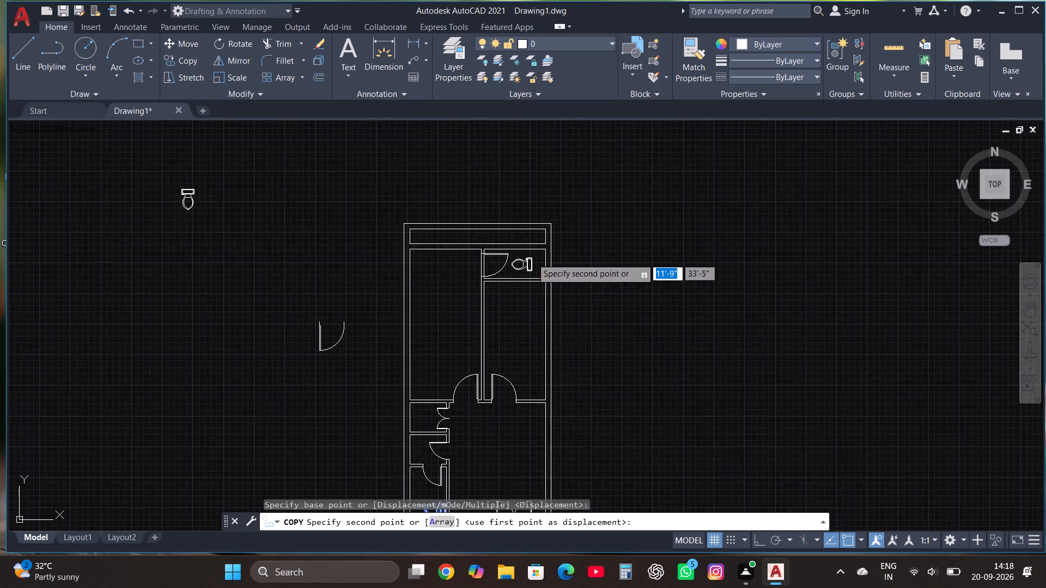
pyautogui.scroll(3, 532, 258)
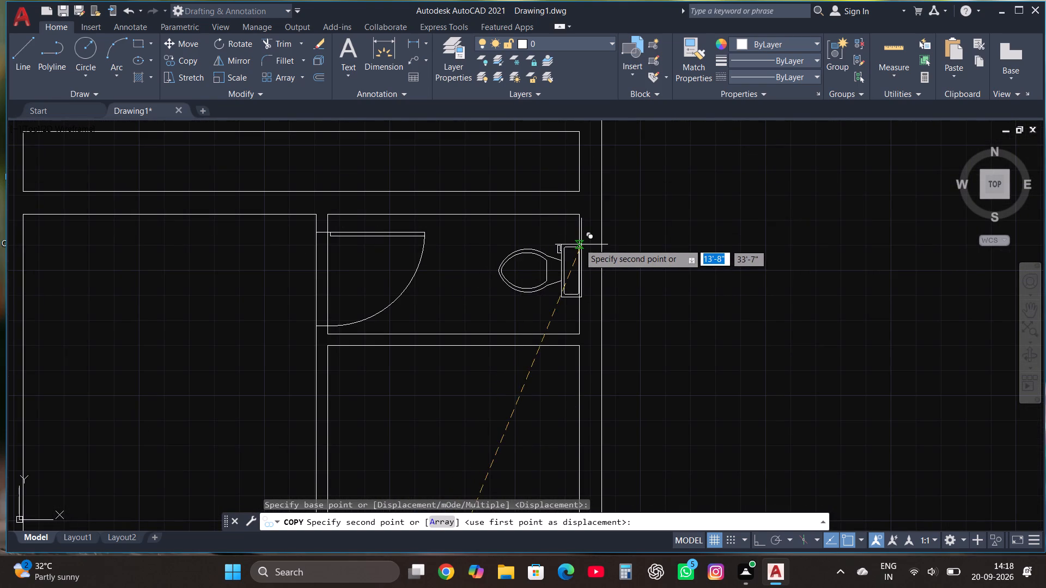
pyautogui.click(571, 267)
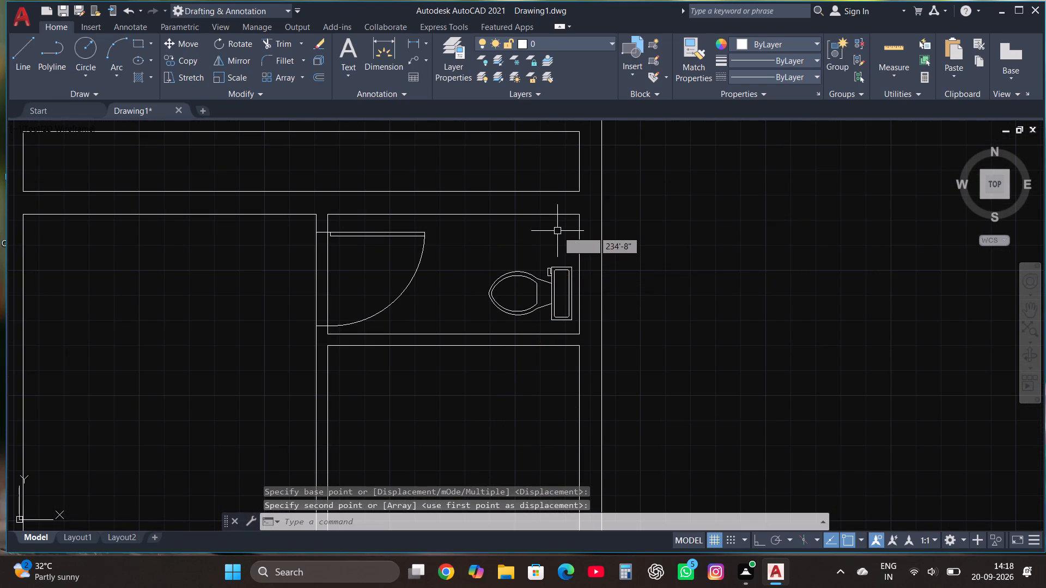
# Trim the two vertical partition lines crossing the door opening of the northeast toilet room.
pyautogui.scroll(-2, 556, 243)
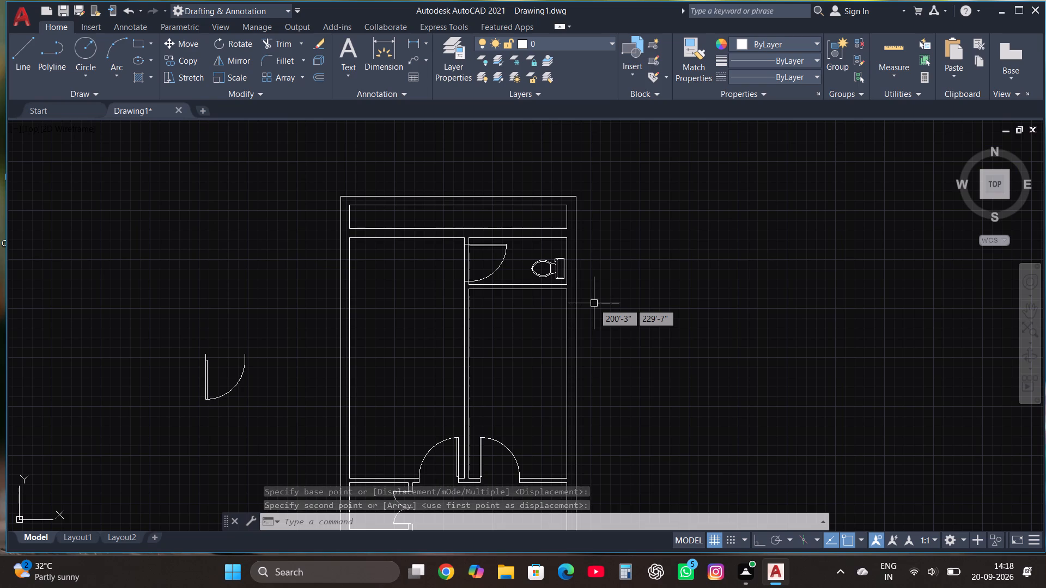
pyautogui.click(272, 39)
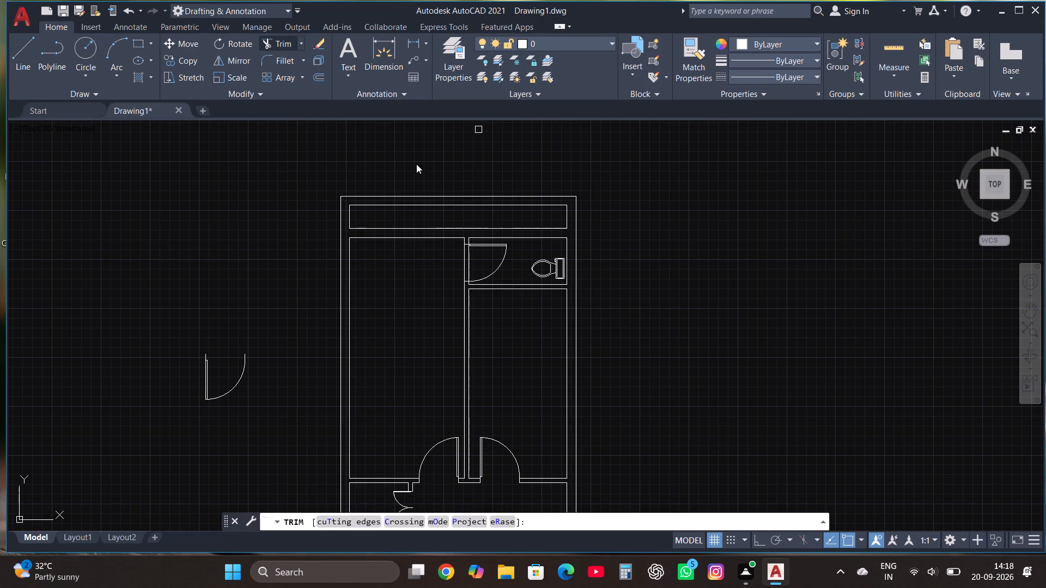
pyautogui.click(466, 259)
pyautogui.click(460, 258)
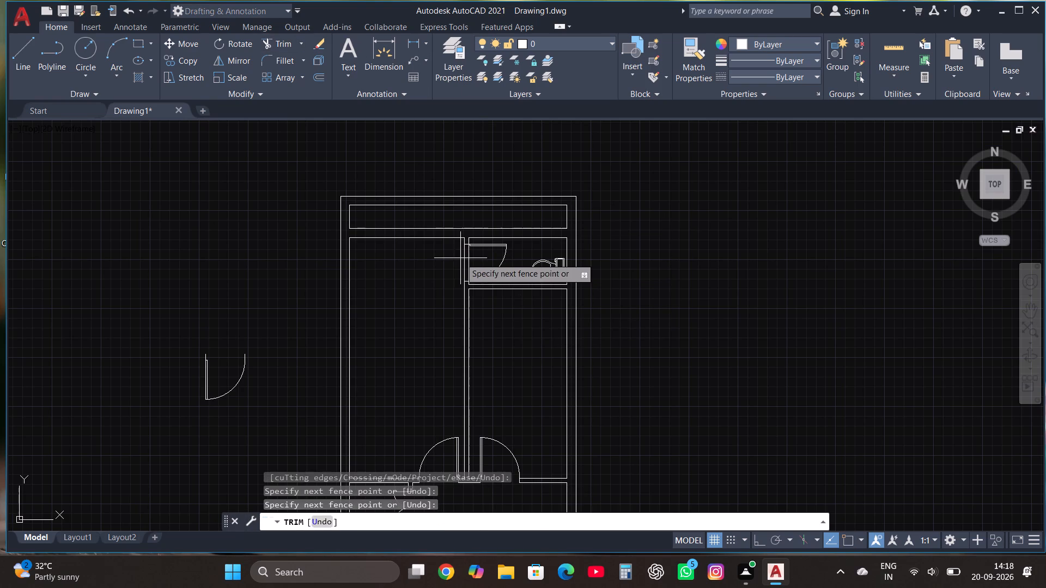
pyautogui.click(474, 262)
pyautogui.scroll(-3, 473, 245)
pyautogui.scroll(1, 473, 327)
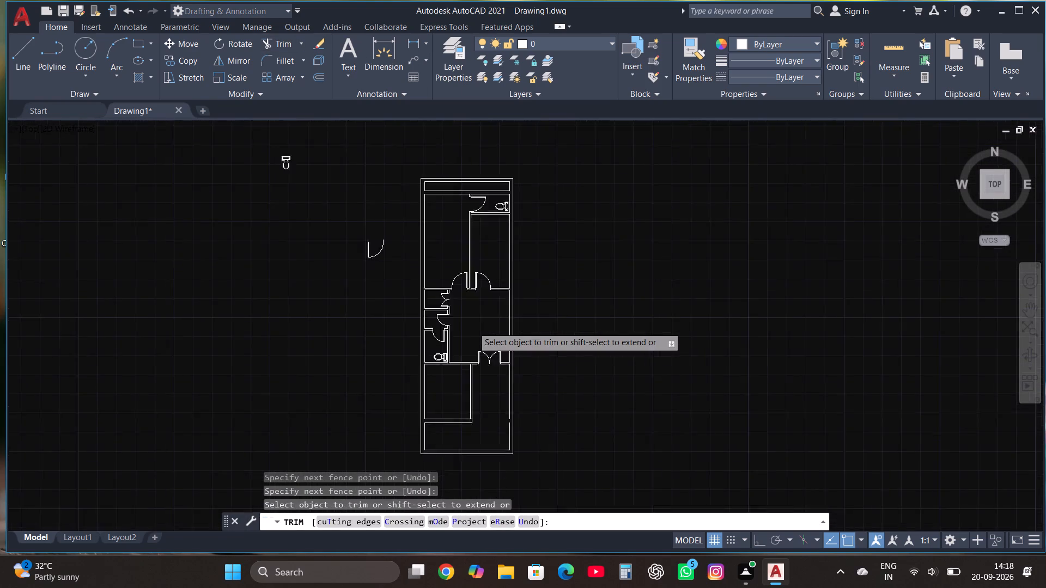
pyautogui.scroll(2, 473, 327)
pyautogui.press('Escape')
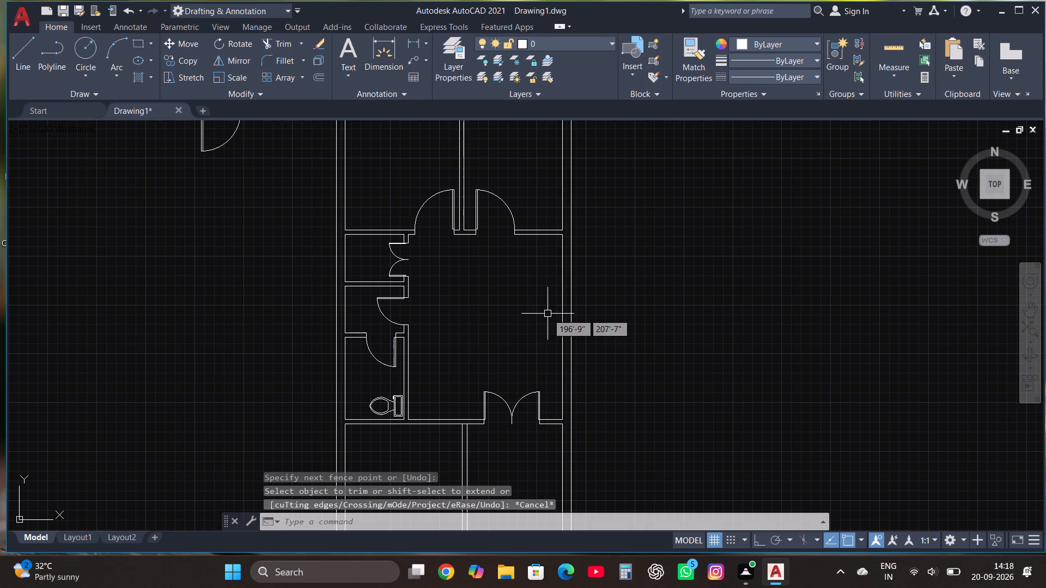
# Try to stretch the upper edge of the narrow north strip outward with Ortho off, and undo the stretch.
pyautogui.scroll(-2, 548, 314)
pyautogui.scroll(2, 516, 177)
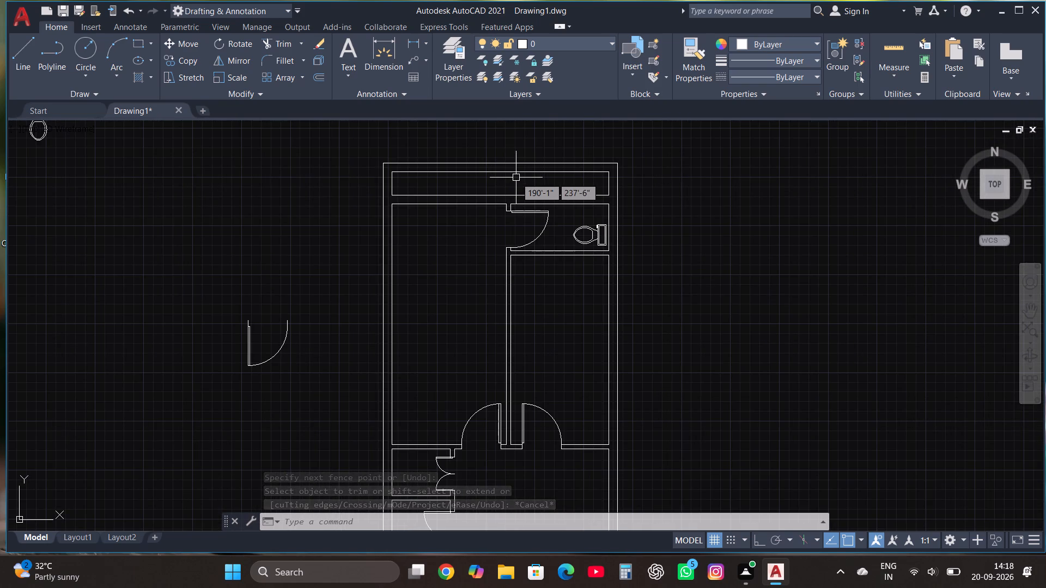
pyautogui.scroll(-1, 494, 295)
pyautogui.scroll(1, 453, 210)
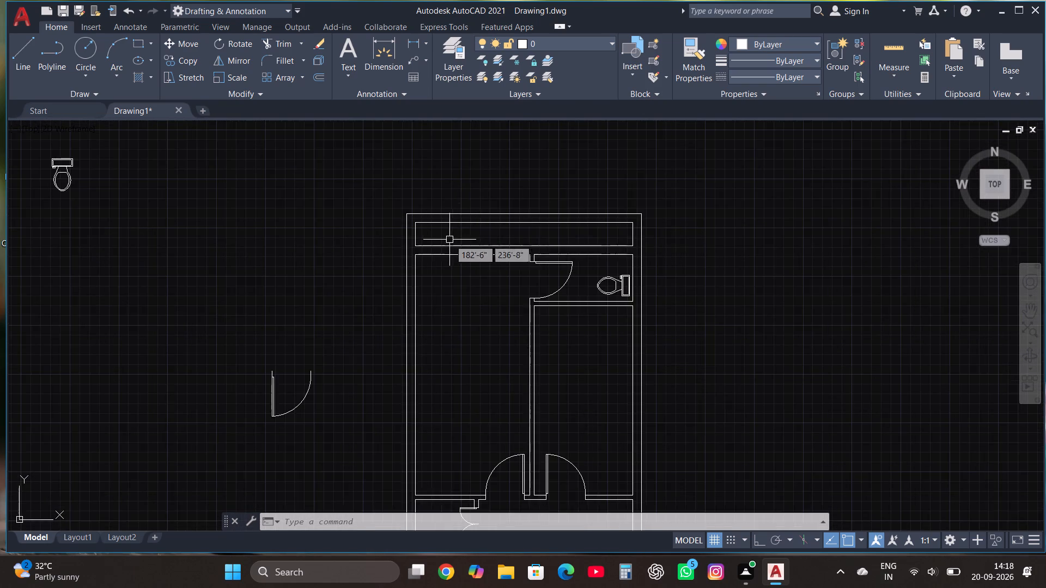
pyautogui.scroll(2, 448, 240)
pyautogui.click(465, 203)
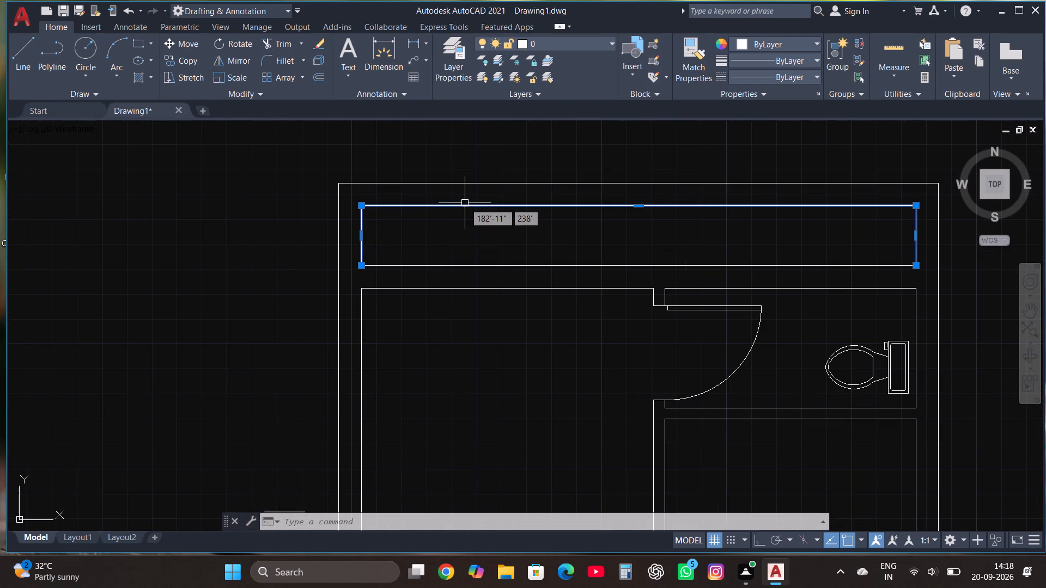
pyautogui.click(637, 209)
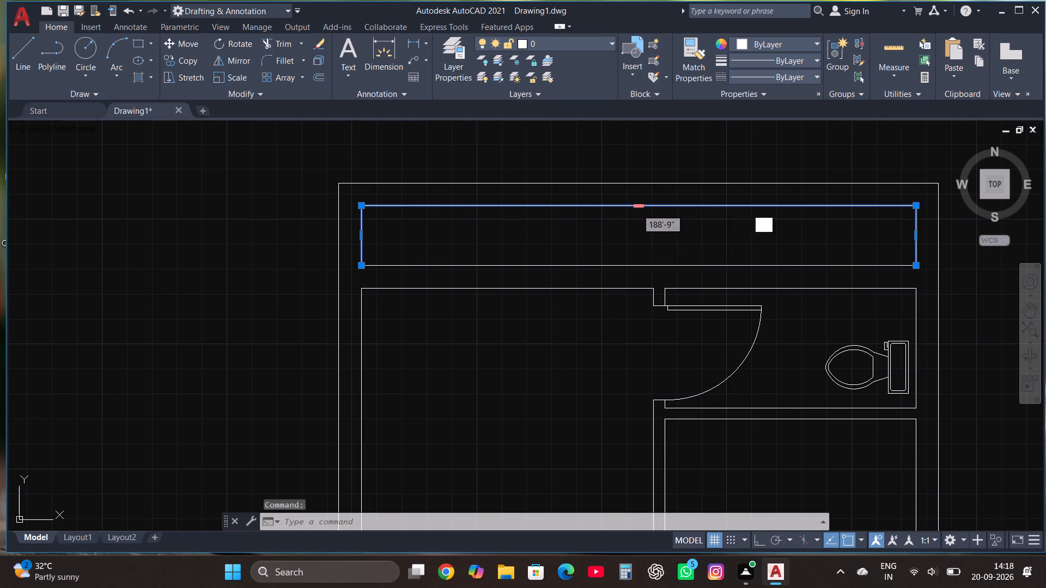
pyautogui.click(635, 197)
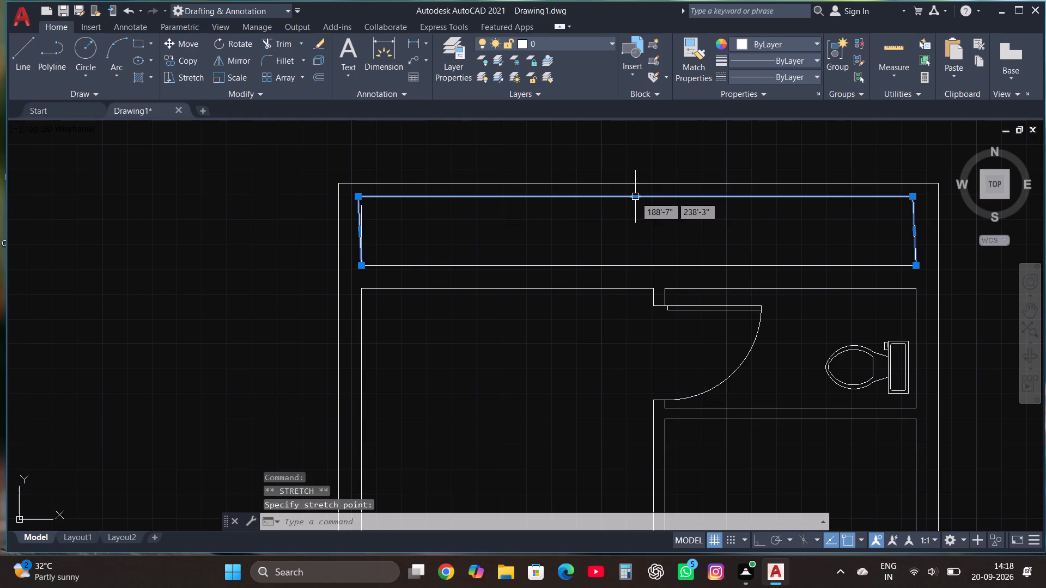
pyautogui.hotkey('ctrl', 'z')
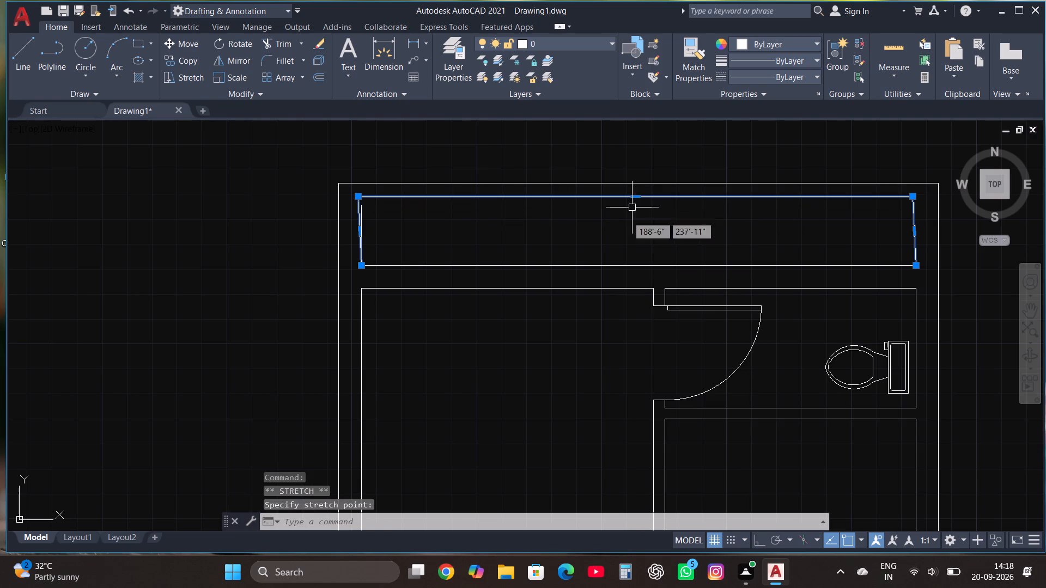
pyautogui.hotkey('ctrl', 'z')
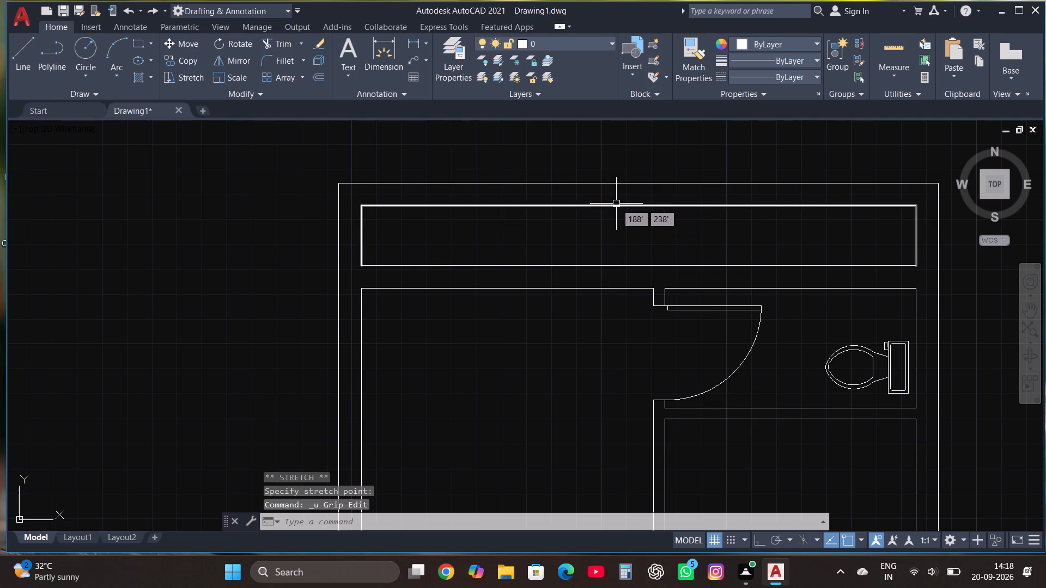
# Stretch the upper edge of the narrow north strip outward about 4" toward the outer wall line, with Ortho on.
pyautogui.click(616, 204)
pyautogui.press('F8')
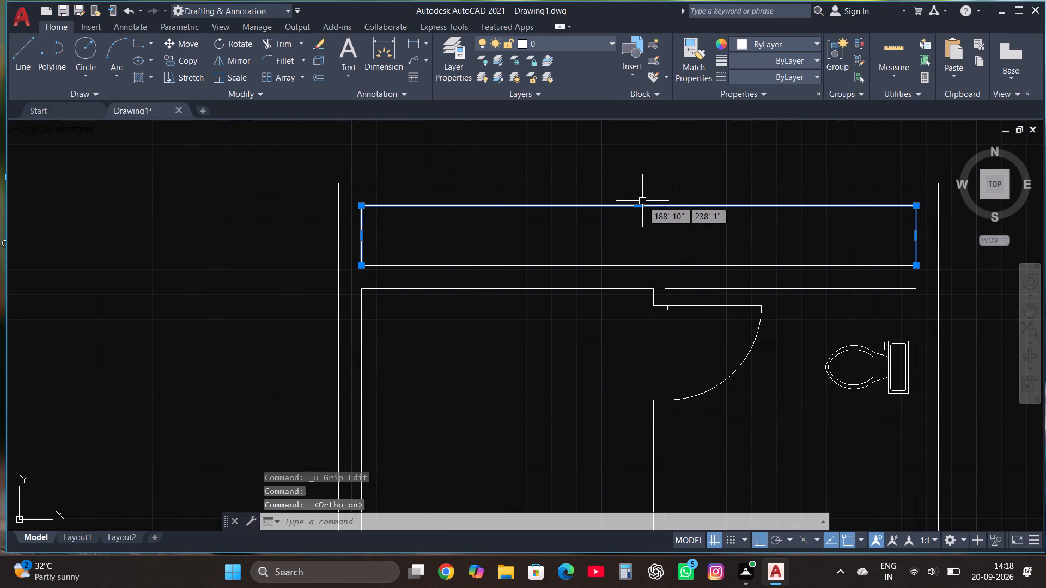
pyautogui.click(641, 203)
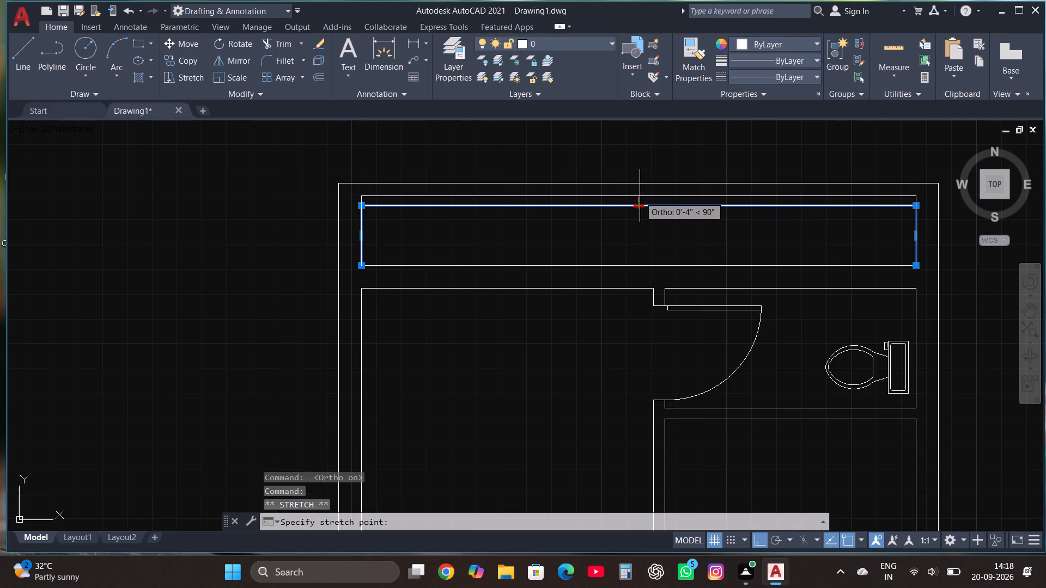
pyautogui.click(640, 195)
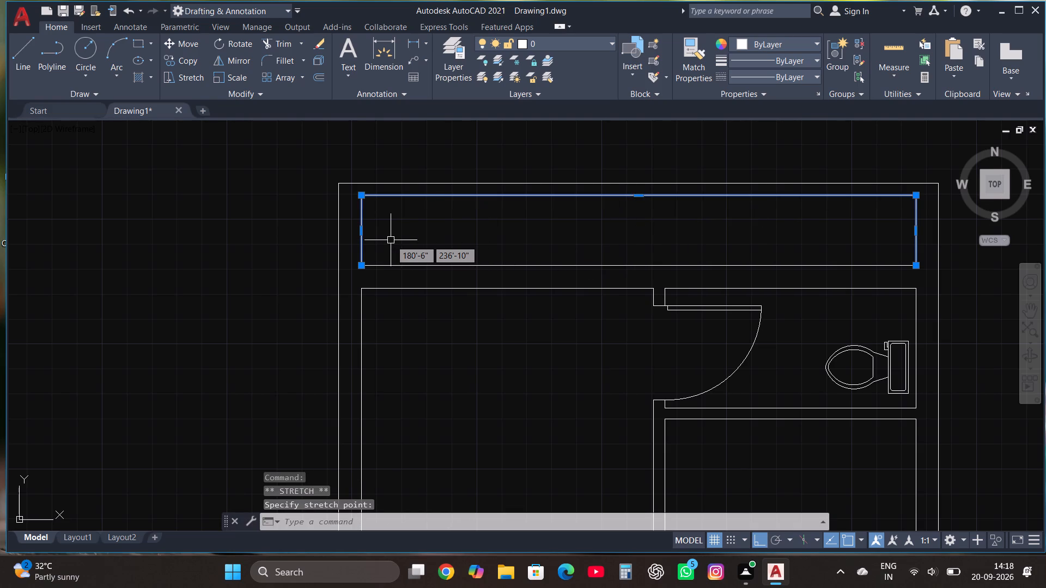
# Stretch the west and east edges of the narrow north strip slightly outward toward the outer wall lines.
pyautogui.click(360, 229)
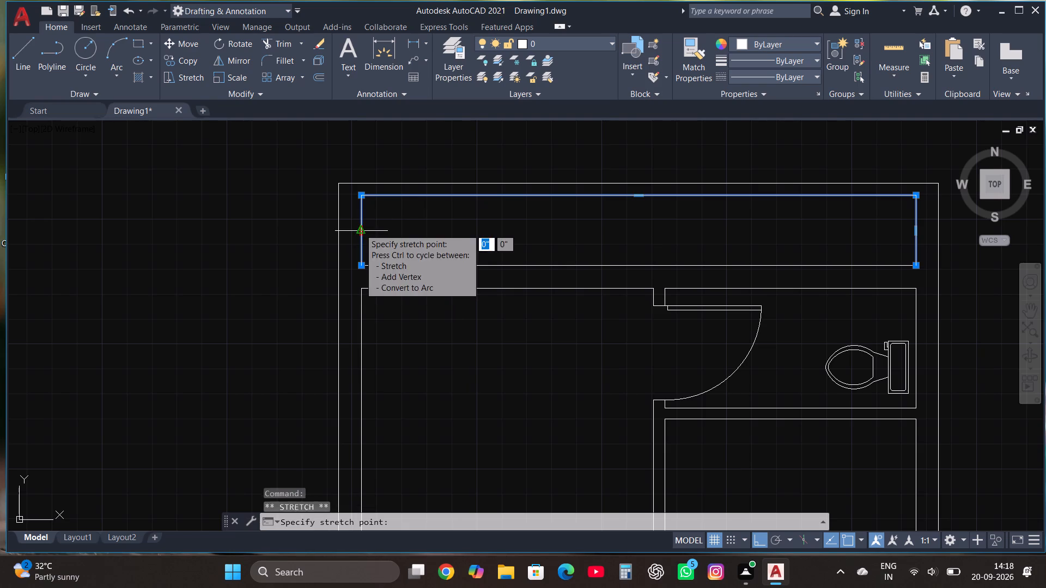
pyautogui.click(353, 229)
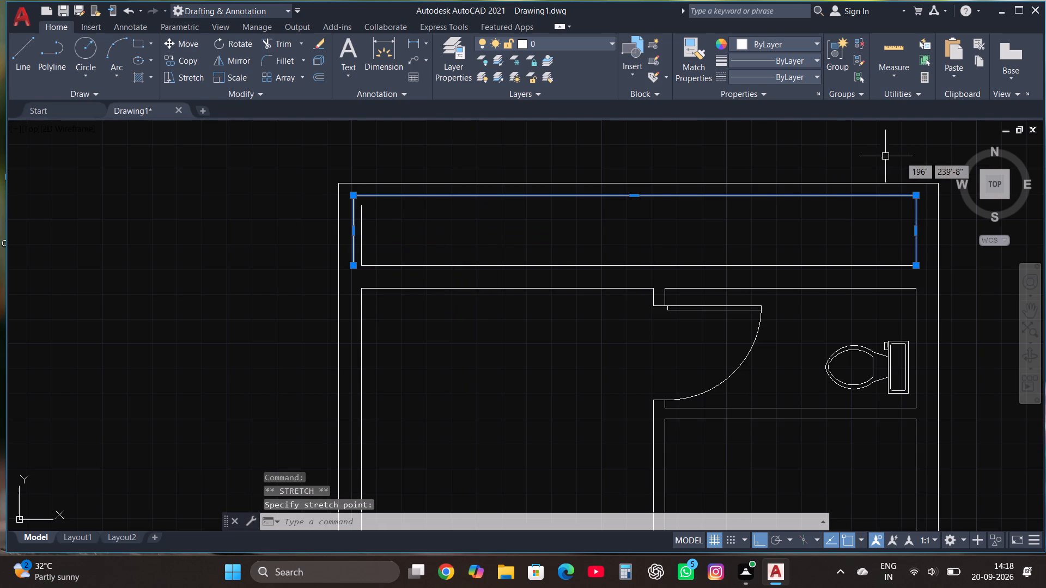
pyautogui.click(913, 232)
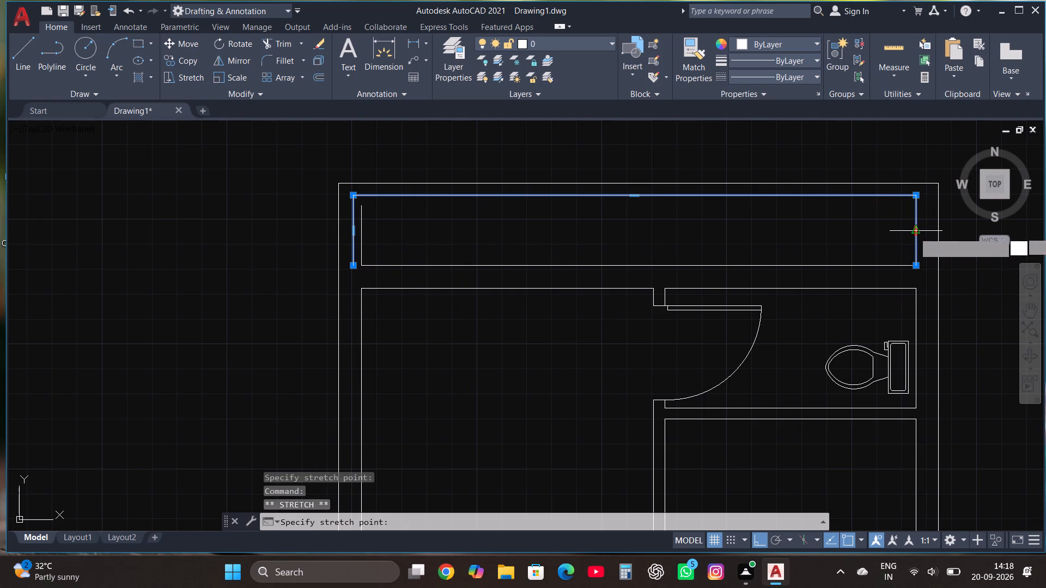
pyautogui.click(922, 232)
pyautogui.press('Escape')
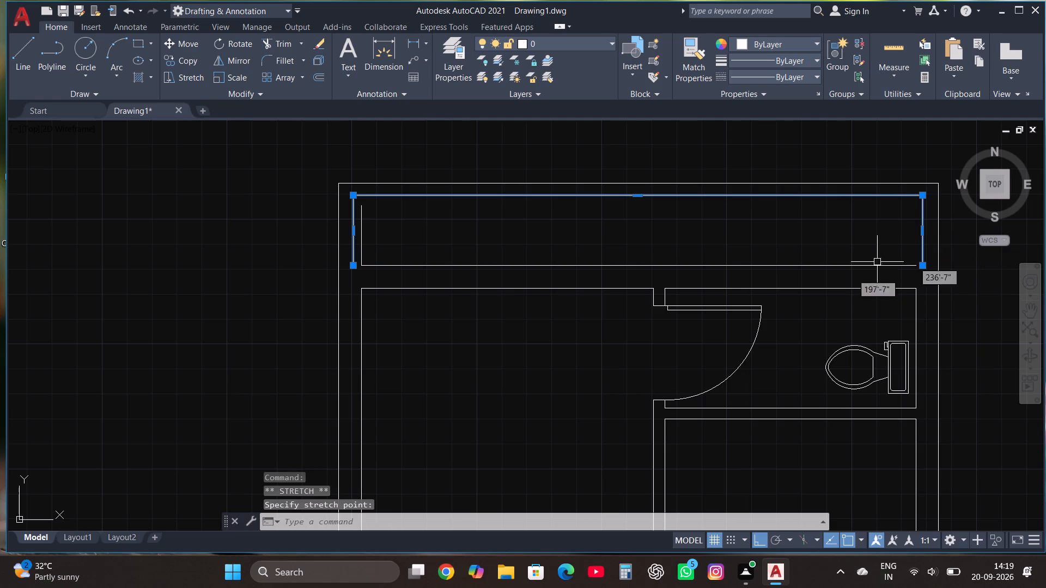
pyautogui.press('Escape')
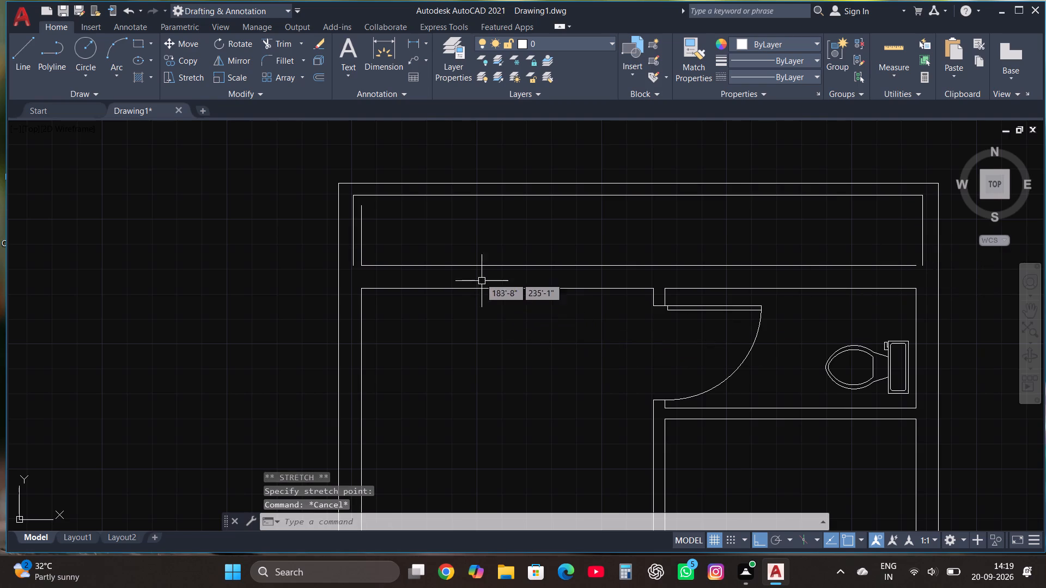
# Fillet the north strip's southwest and southeast corners so its stretched side edges meet the lower line.
pyautogui.scroll(1, 429, 252)
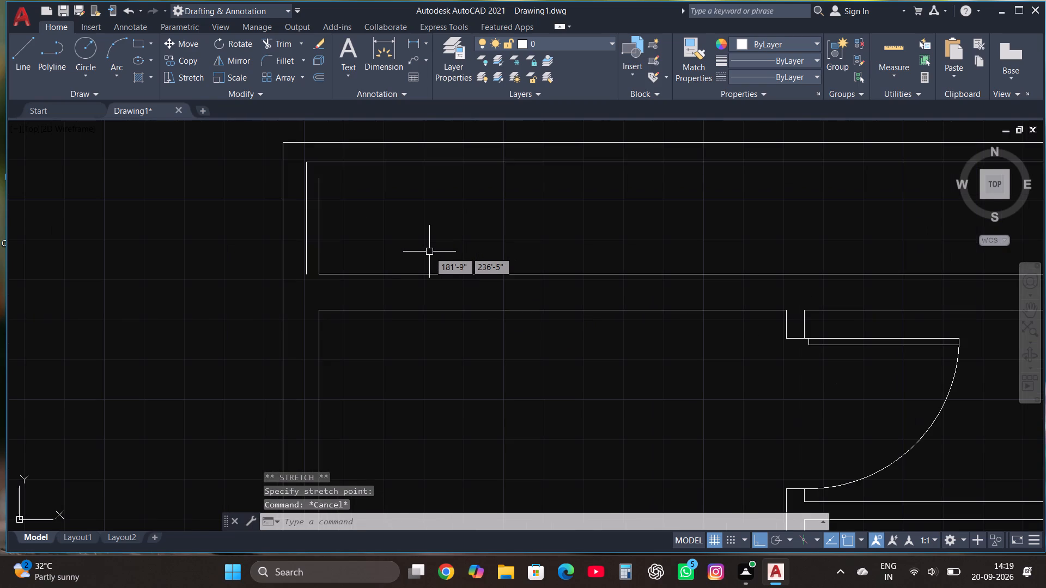
pyautogui.click(287, 65)
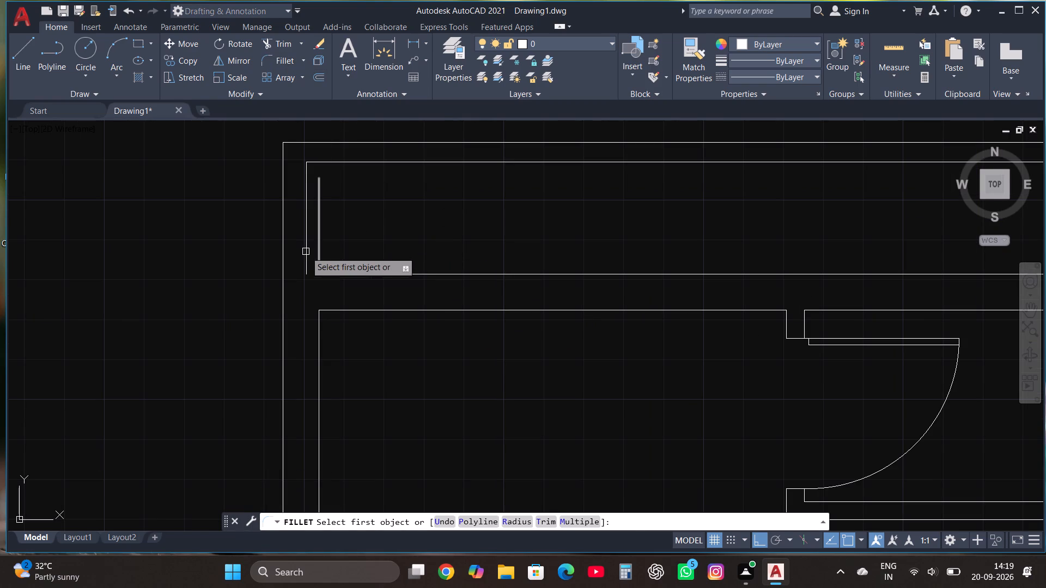
pyautogui.click(306, 252)
pyautogui.click(342, 273)
pyautogui.scroll(-2, 336, 271)
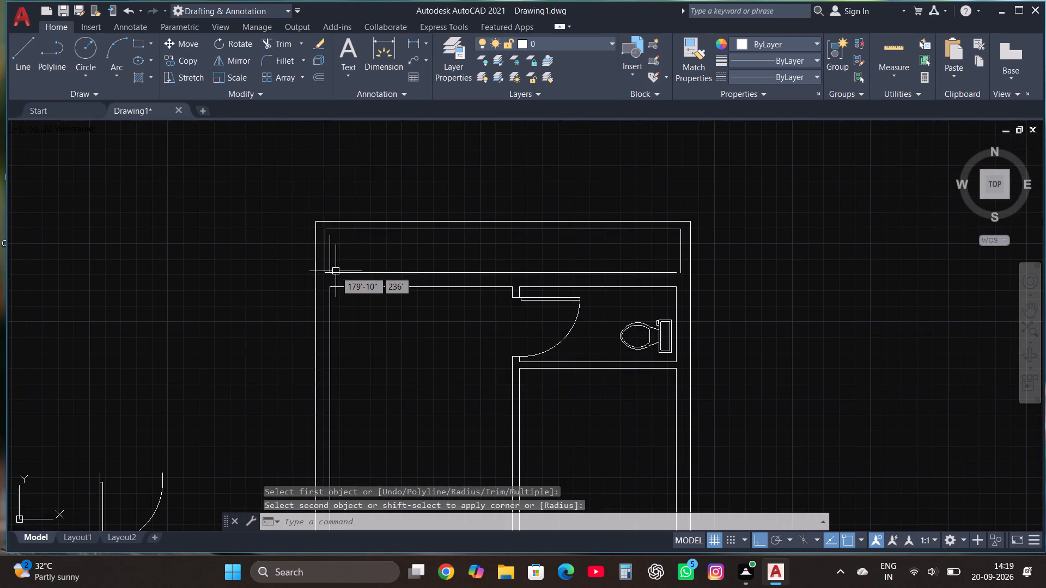
pyautogui.click(284, 60)
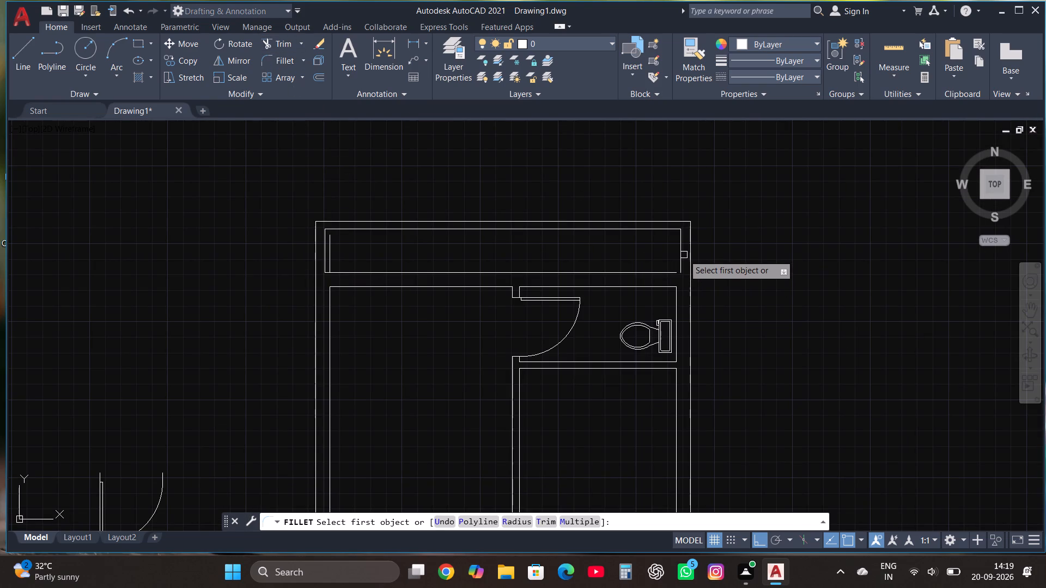
pyautogui.click(682, 252)
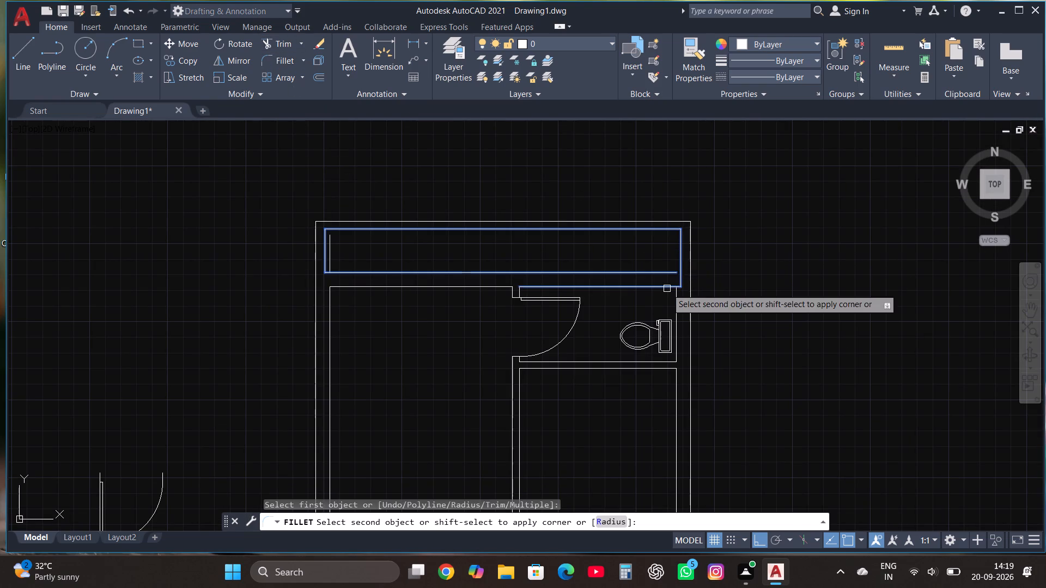
pyautogui.click(665, 273)
pyautogui.press('Escape')
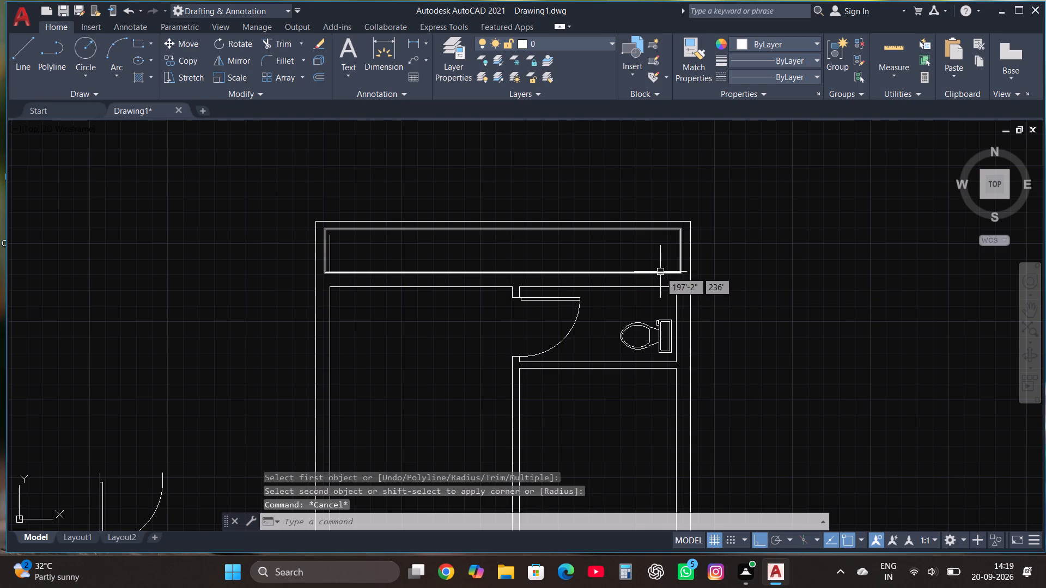
# Trim away the leftover short vertical line inside the west end of the north strip.
pyautogui.click(287, 41)
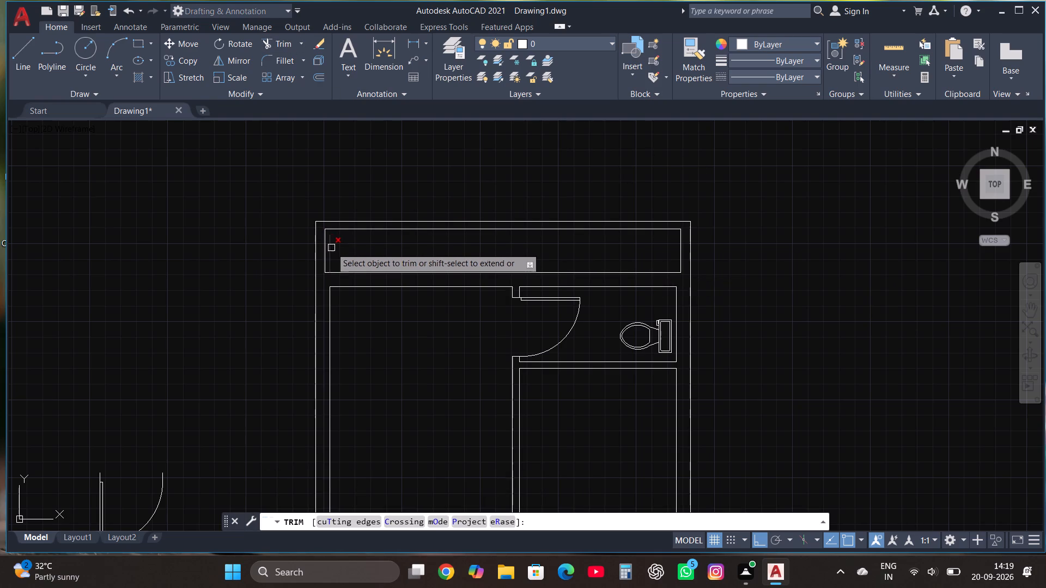
pyautogui.click(332, 248)
pyautogui.press('Escape')
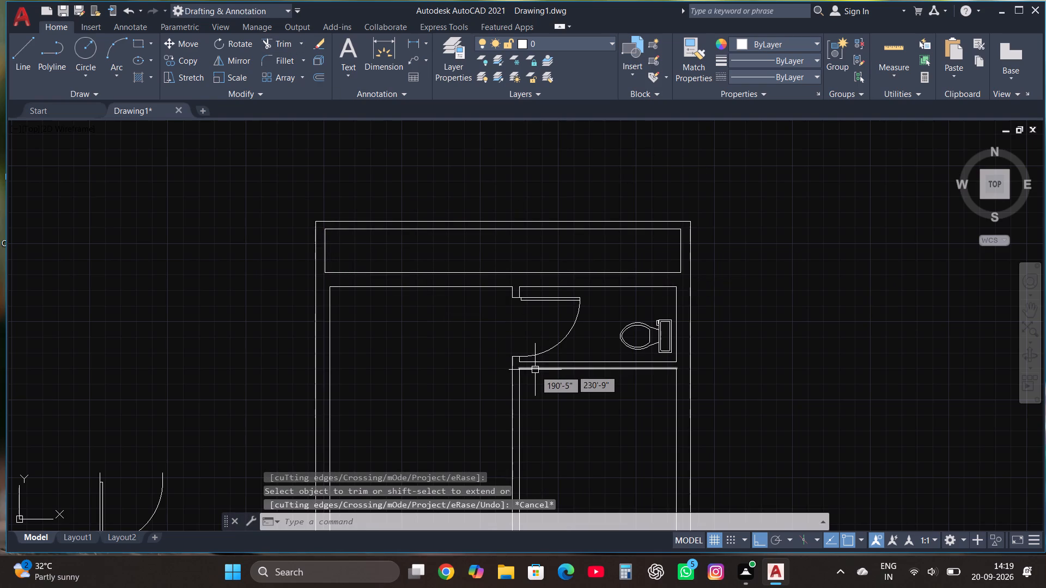
pyautogui.scroll(-1, 544, 291)
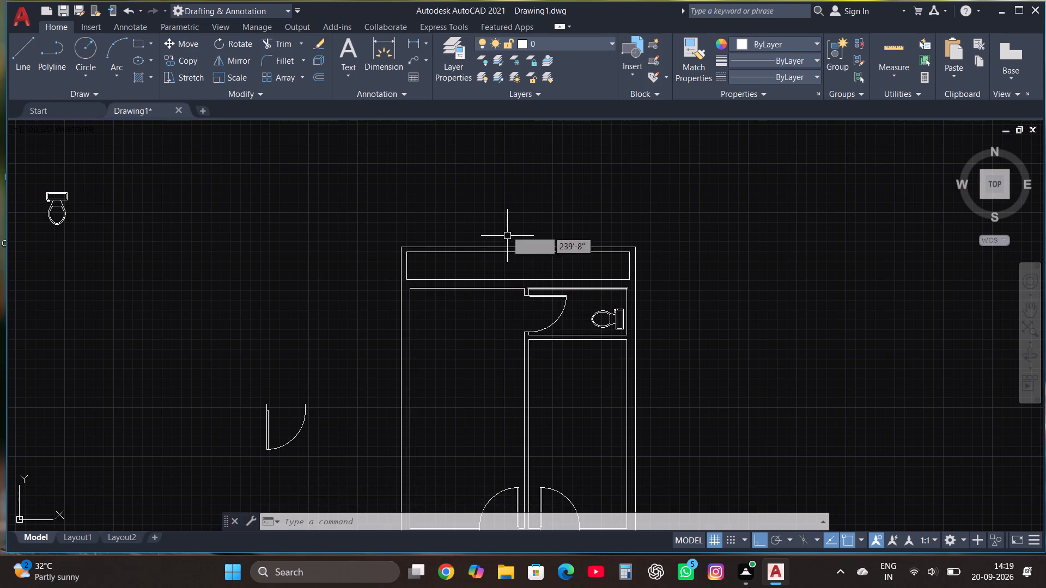
# Draw an upright rectangle 9" wide as a column across the west wall, starting at the north strip's lower line.
pyautogui.scroll(2, 417, 273)
pyautogui.click(135, 48)
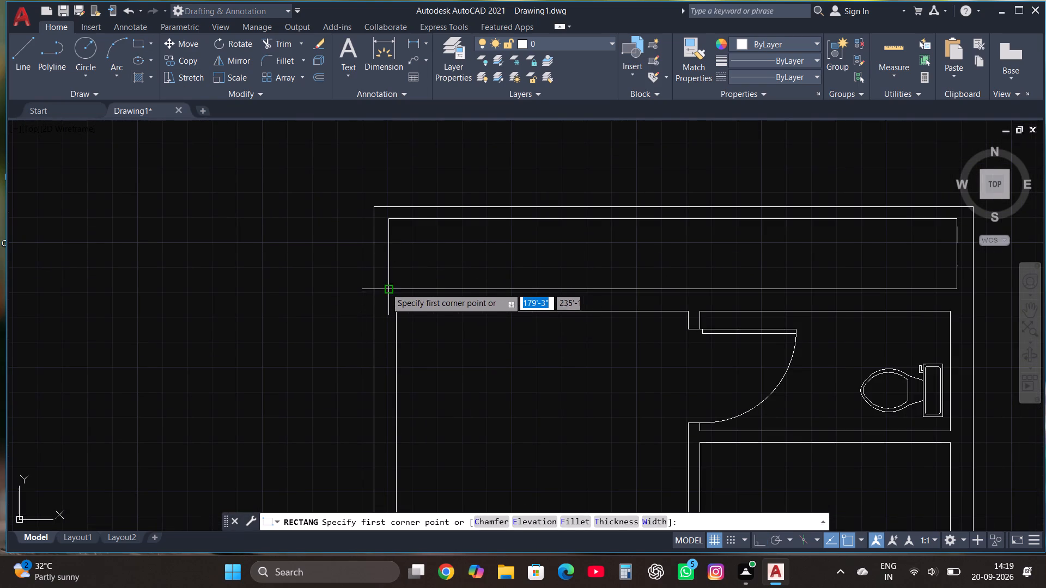
pyautogui.scroll(2, 373, 290)
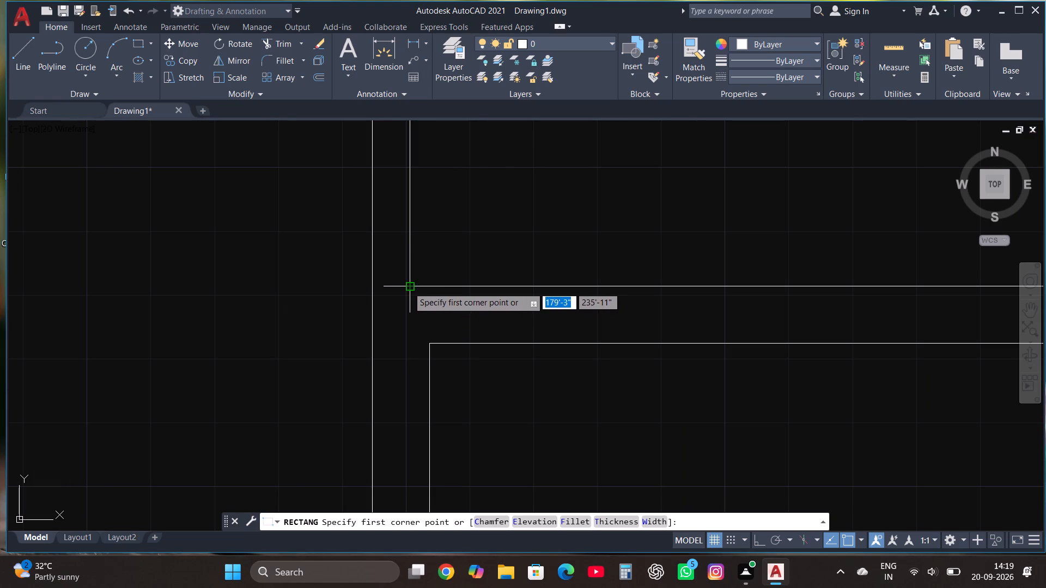
pyautogui.click(373, 286)
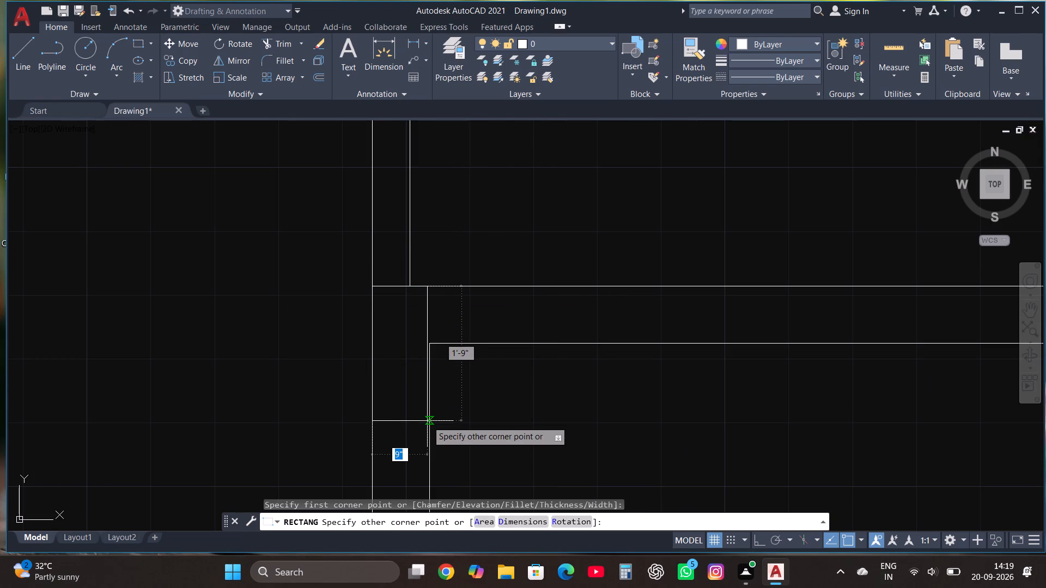
pyautogui.click(428, 408)
pyautogui.scroll(-3, 489, 436)
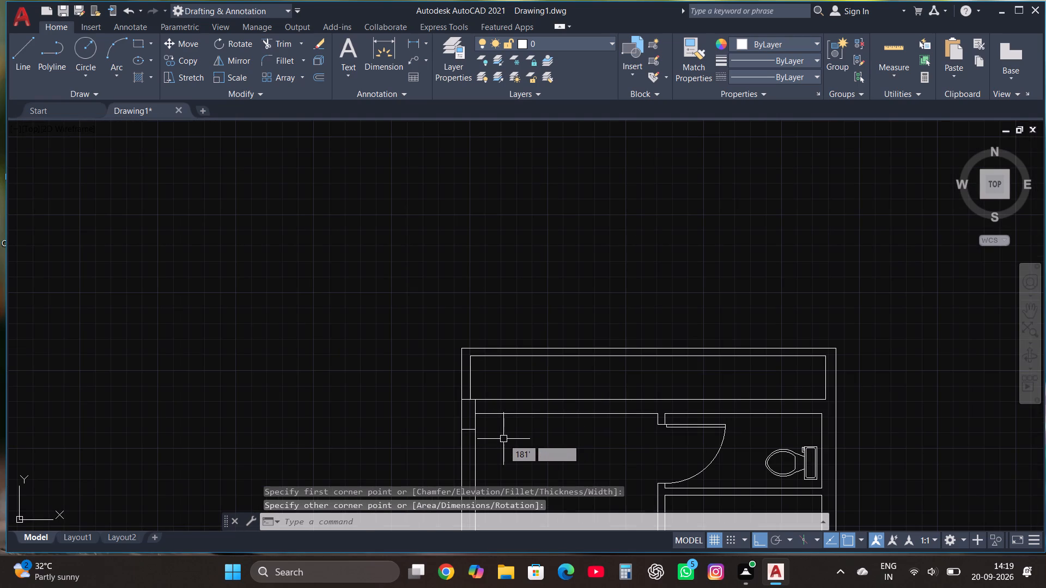
# Copy the column in Multiple mode from its upper east corner to the east wall at the north strip's lower line.
pyautogui.scroll(1, 502, 442)
pyautogui.click(443, 402)
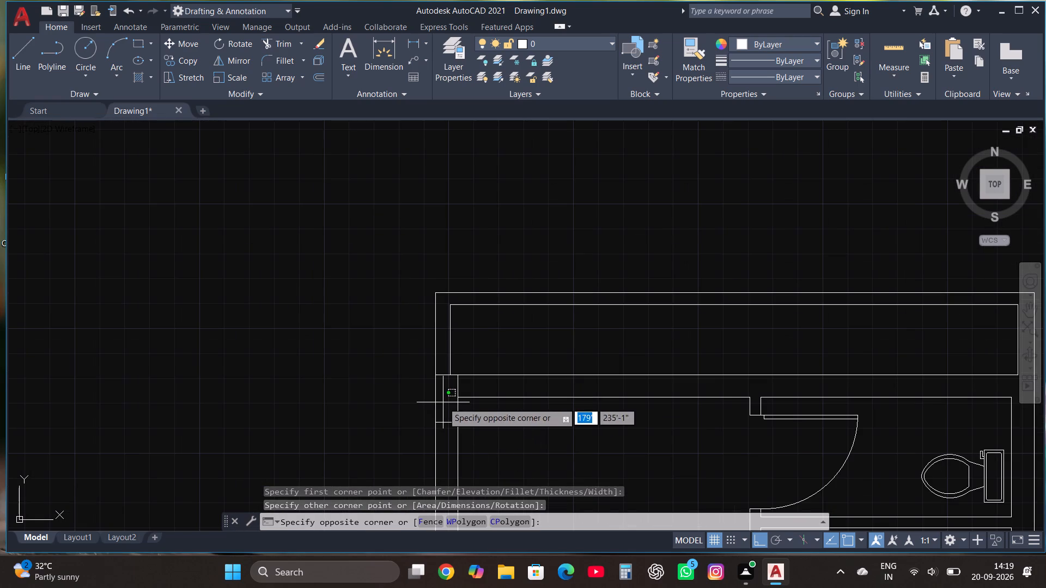
pyautogui.click(443, 366)
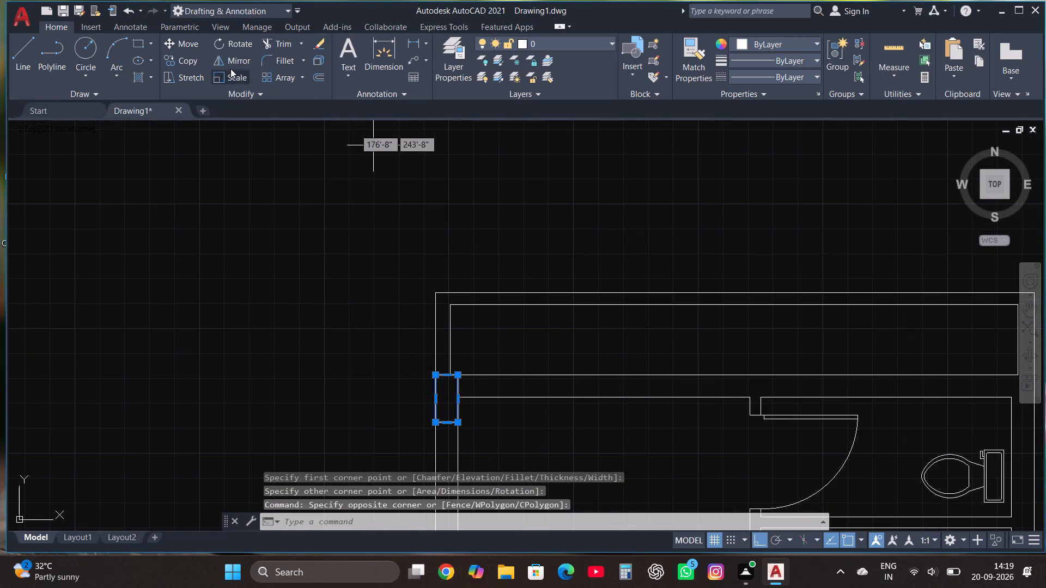
pyautogui.click(171, 56)
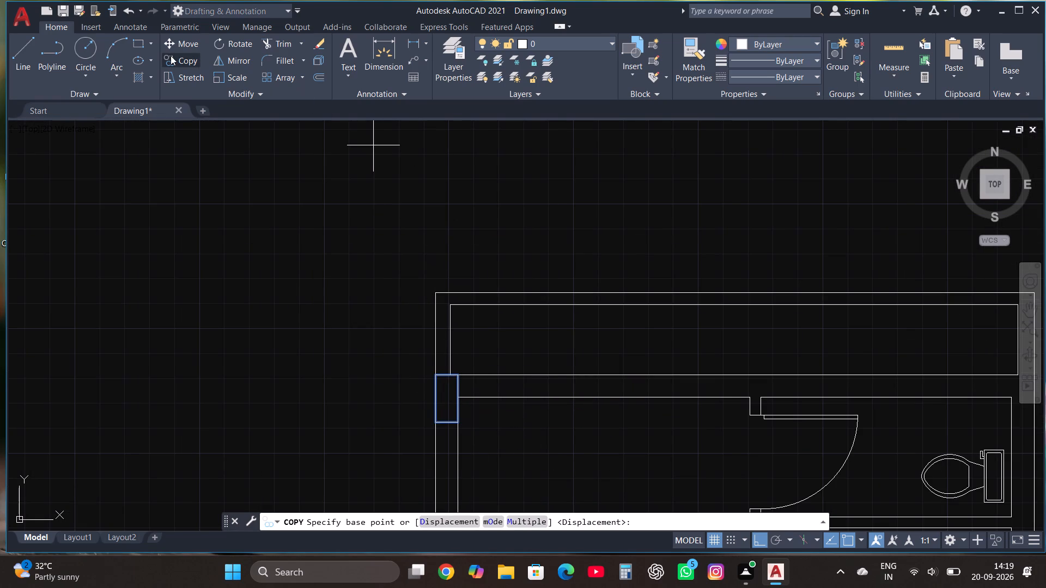
pyautogui.click(535, 519)
pyautogui.click(455, 377)
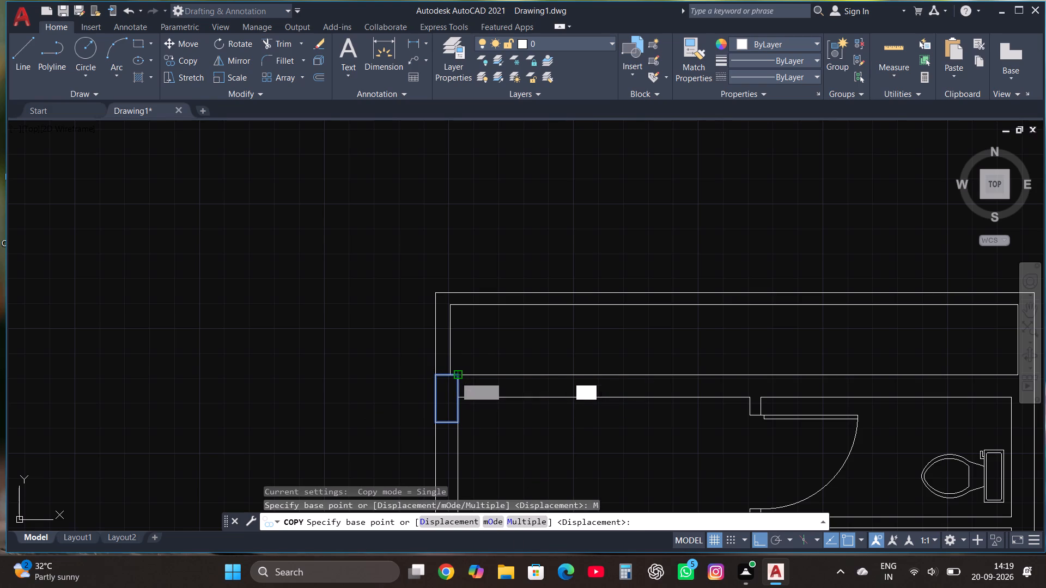
pyautogui.scroll(-1, 456, 379)
pyautogui.scroll(3, 814, 381)
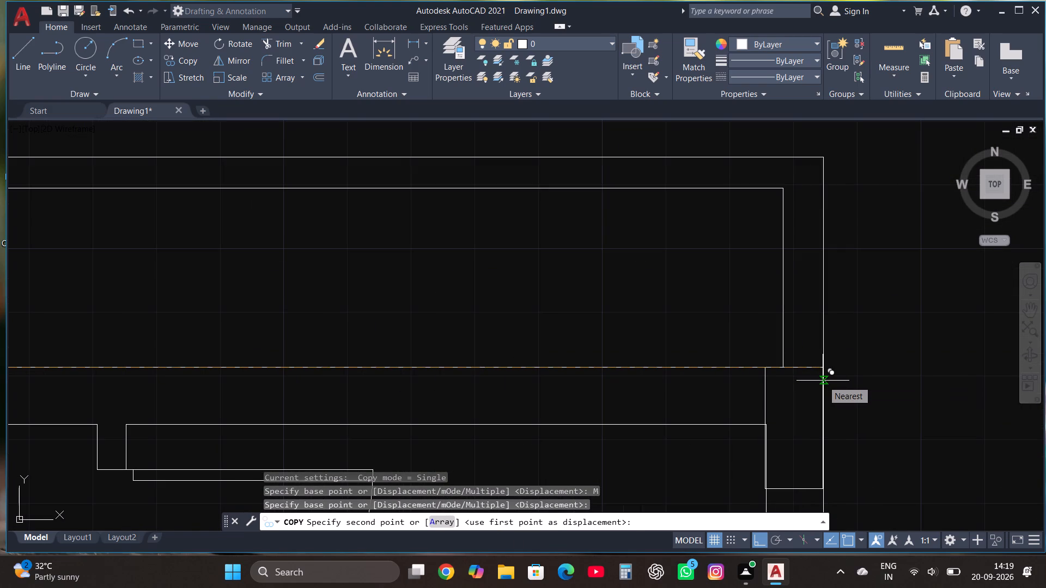
pyautogui.press('F8')
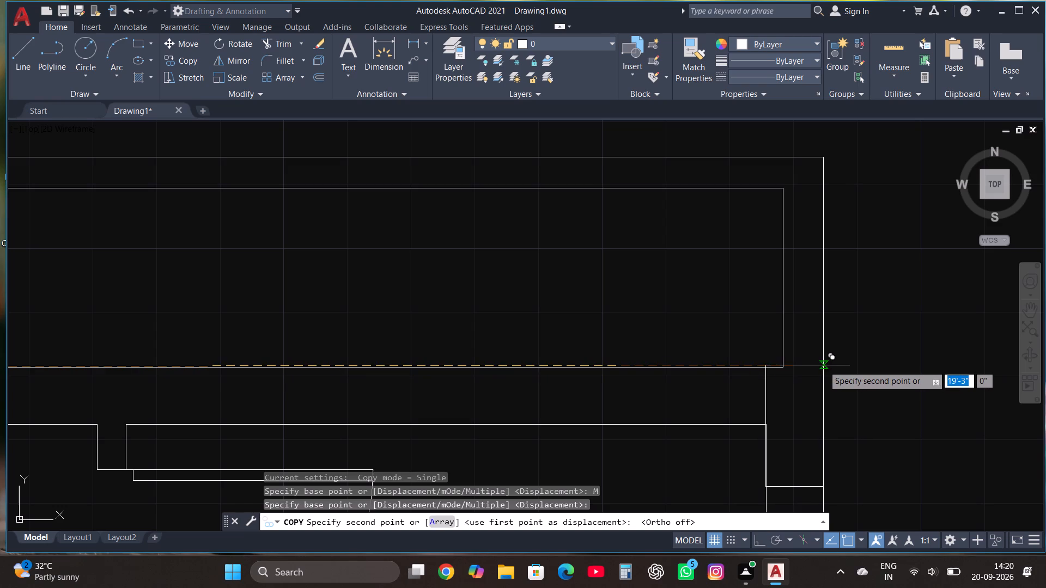
pyautogui.press('F8')
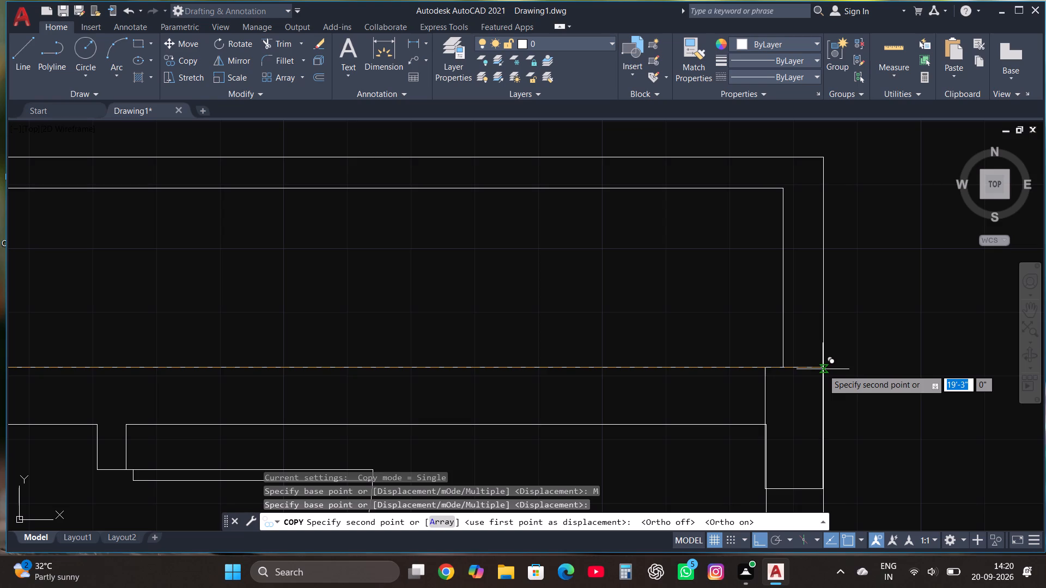
pyautogui.click(823, 369)
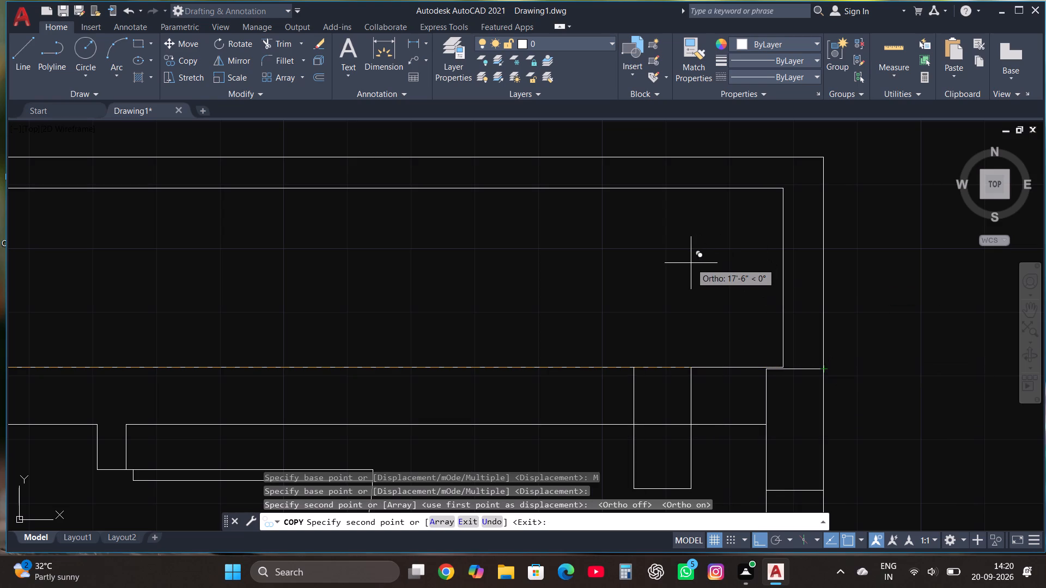
# Place three column copies near the south ends of the two northern rooms: west wall, central partition and east wall.
pyautogui.scroll(-4, 674, 261)
pyautogui.press('F8')
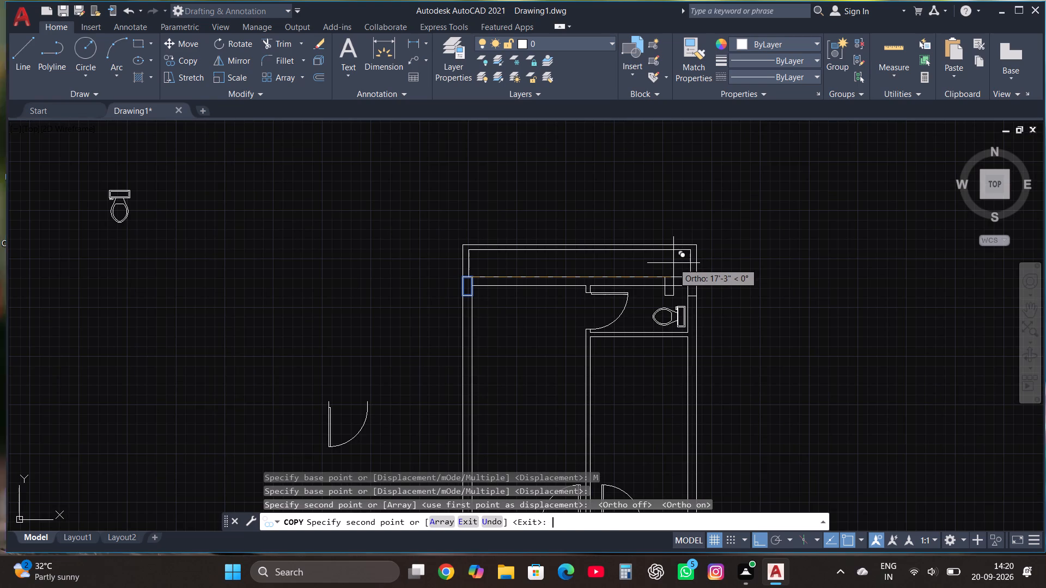
pyautogui.scroll(-2, 676, 226)
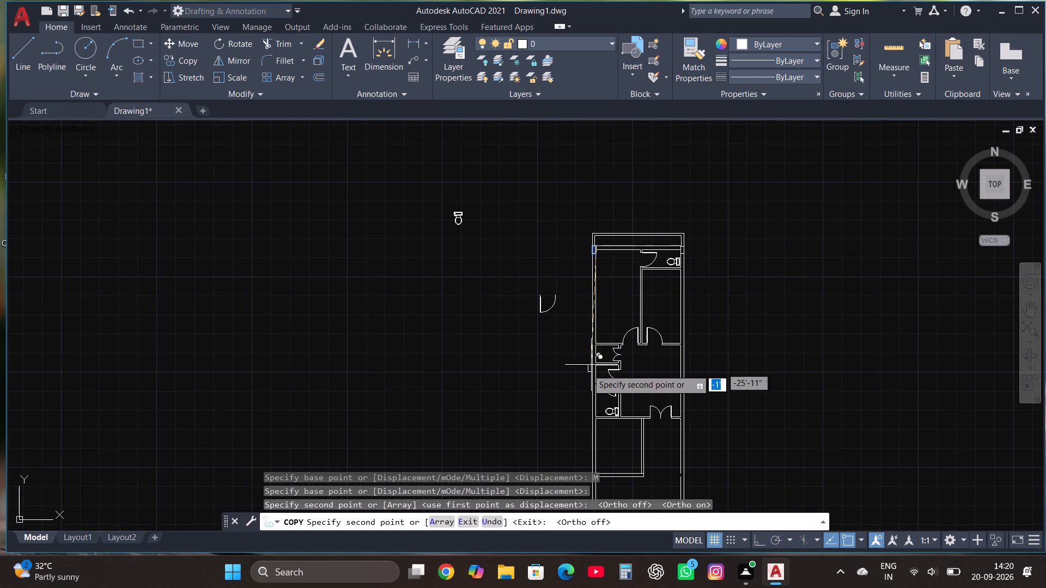
pyautogui.scroll(3, 594, 321)
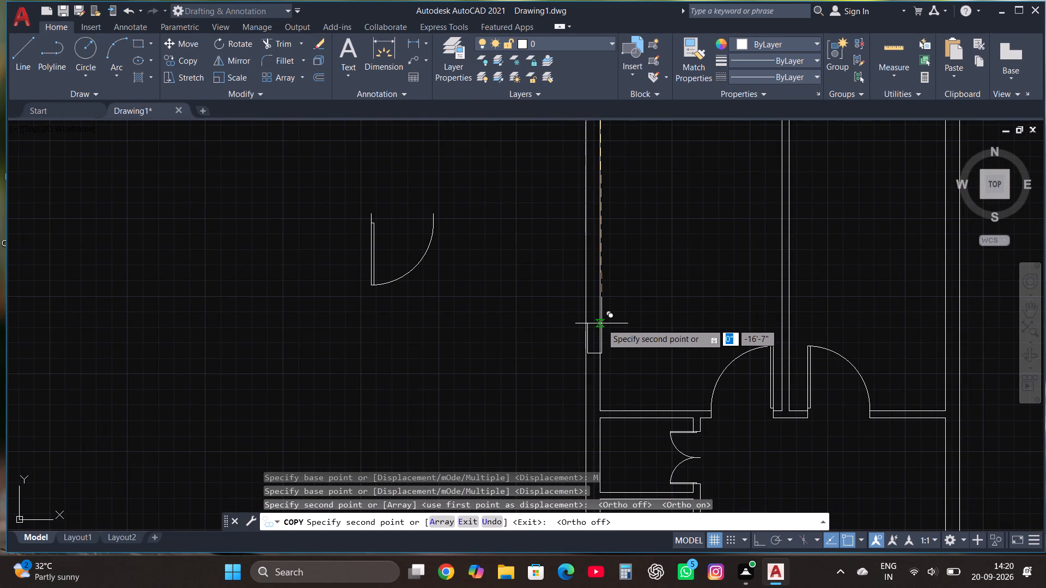
pyautogui.click(599, 314)
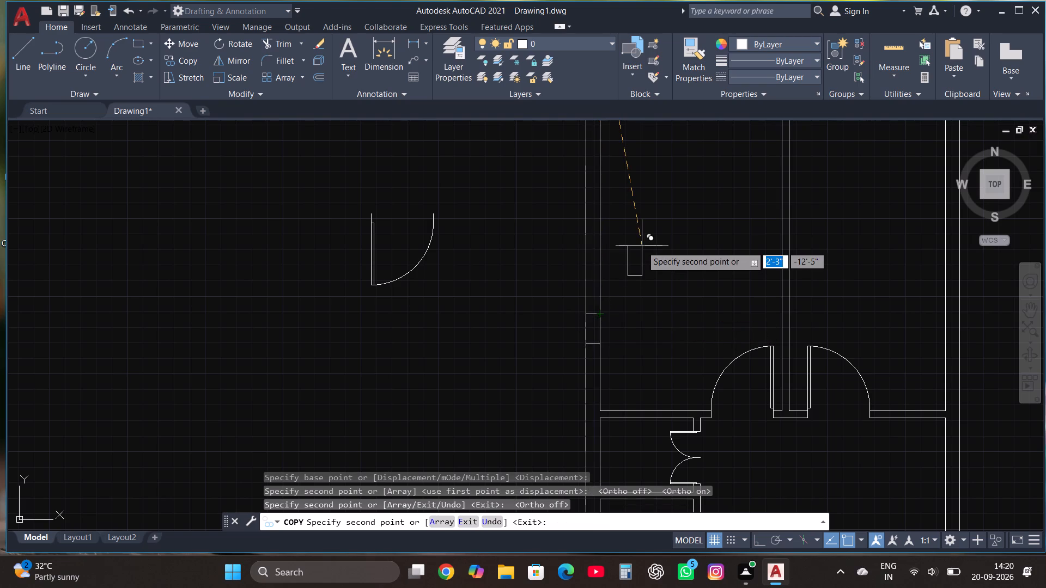
pyautogui.click(789, 305)
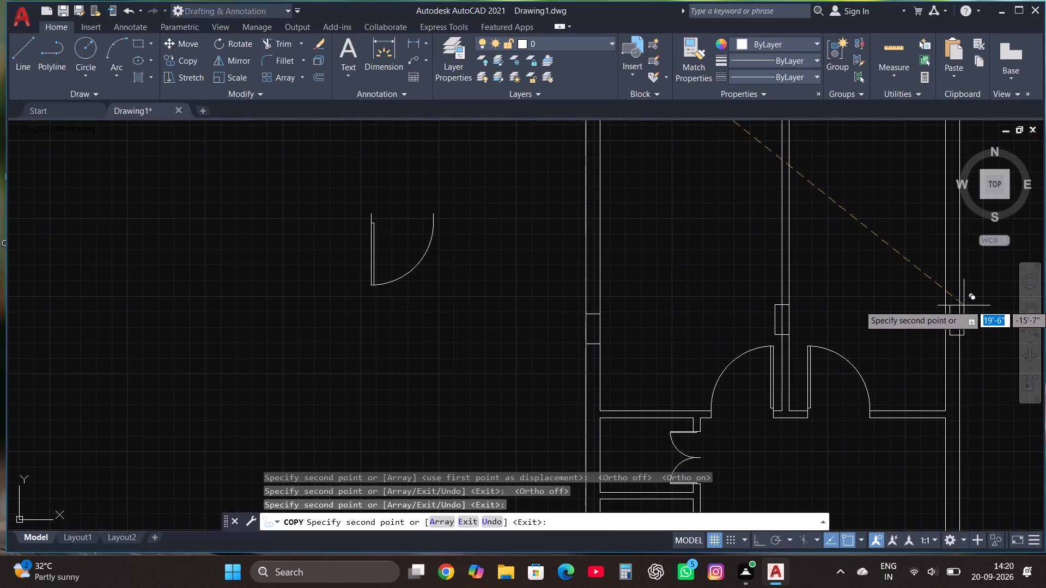
pyautogui.click(960, 304)
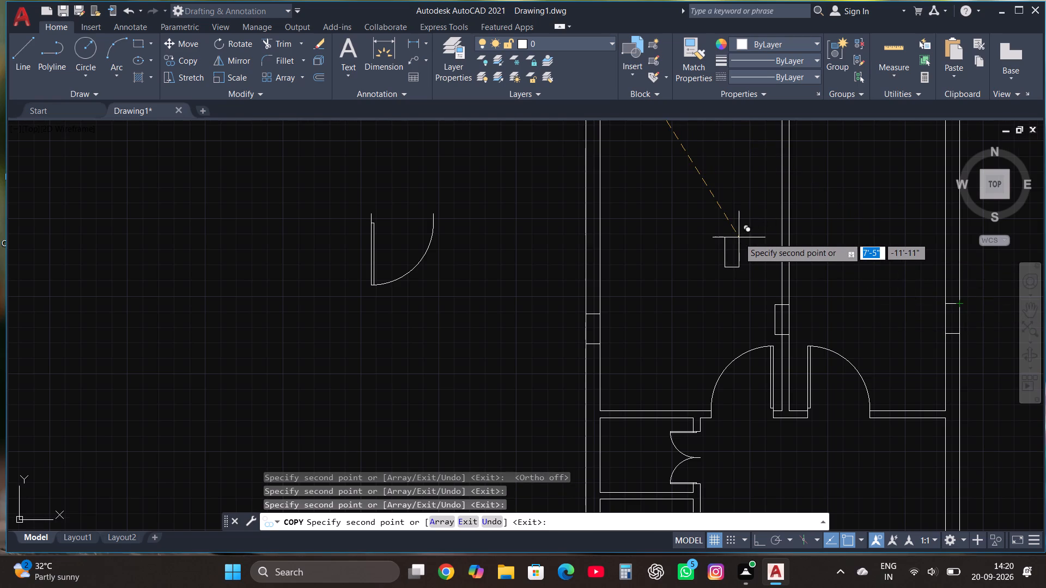
# Place two column copies on the west wall beside the room below the toilet, near its north and south walls.
pyautogui.scroll(-3, 739, 237)
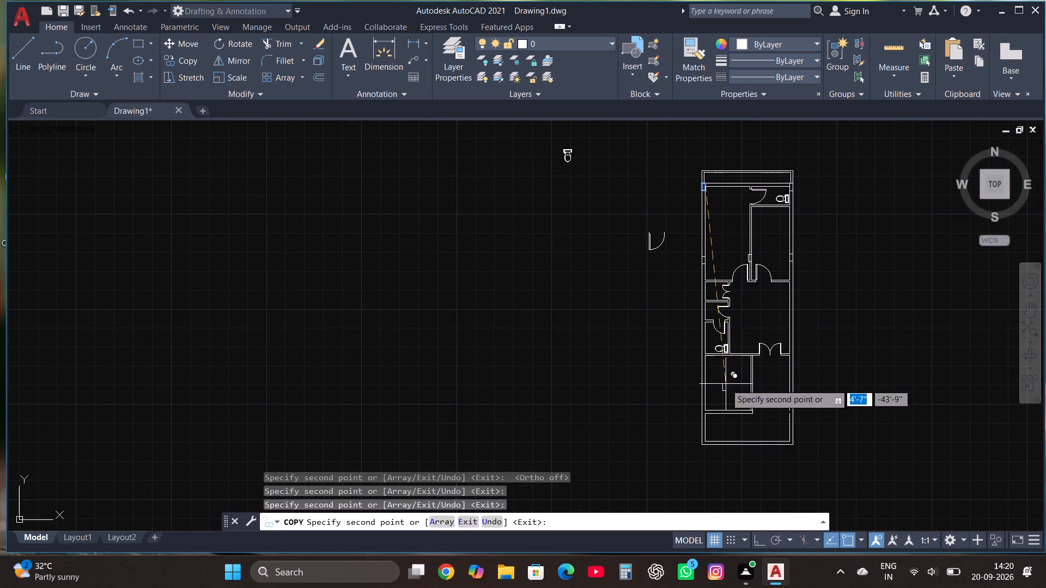
pyautogui.scroll(3, 720, 389)
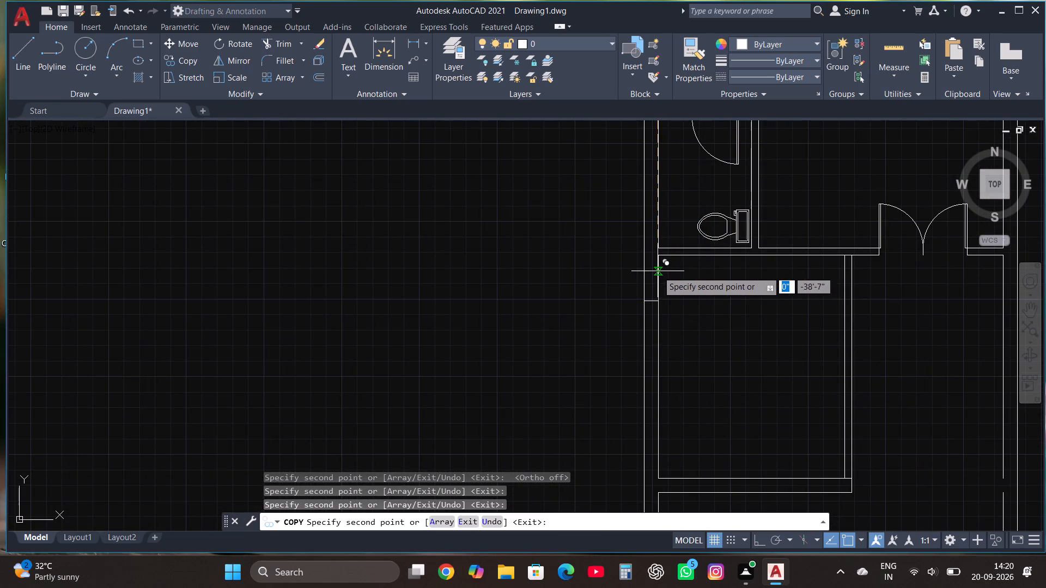
pyautogui.click(658, 271)
pyautogui.scroll(-2, 655, 273)
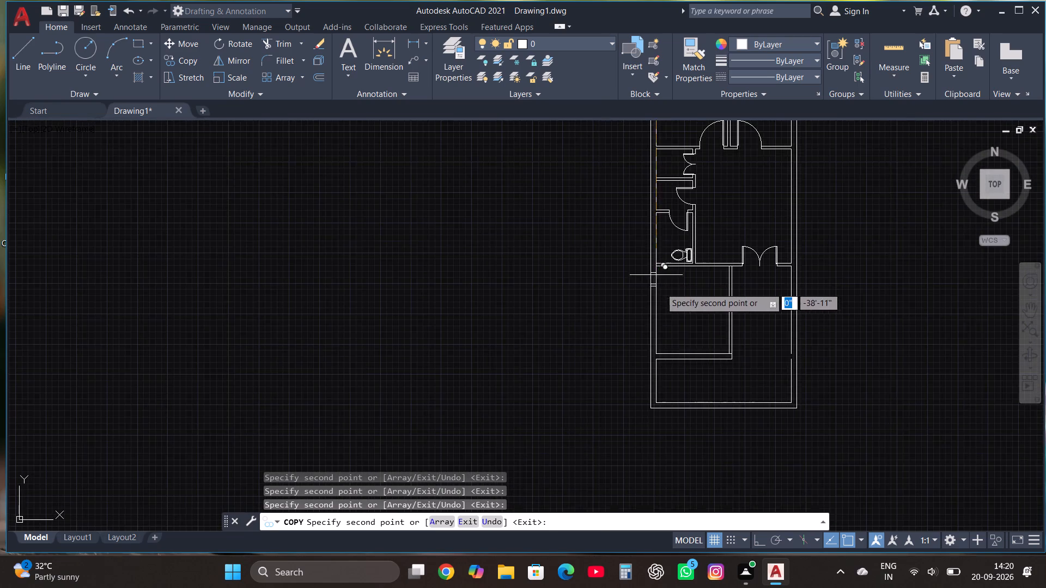
pyautogui.scroll(3, 677, 345)
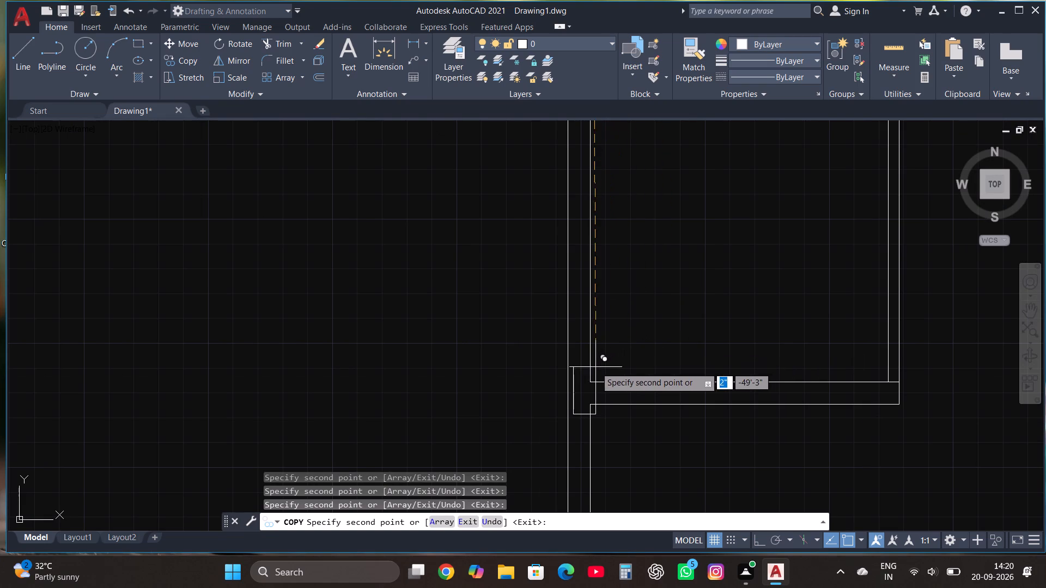
pyautogui.click(591, 364)
# Place column copies at that room's northeast corner, the east wall beside the double door, and the east wall level with the room's south wall.
pyautogui.scroll(-2, 582, 310)
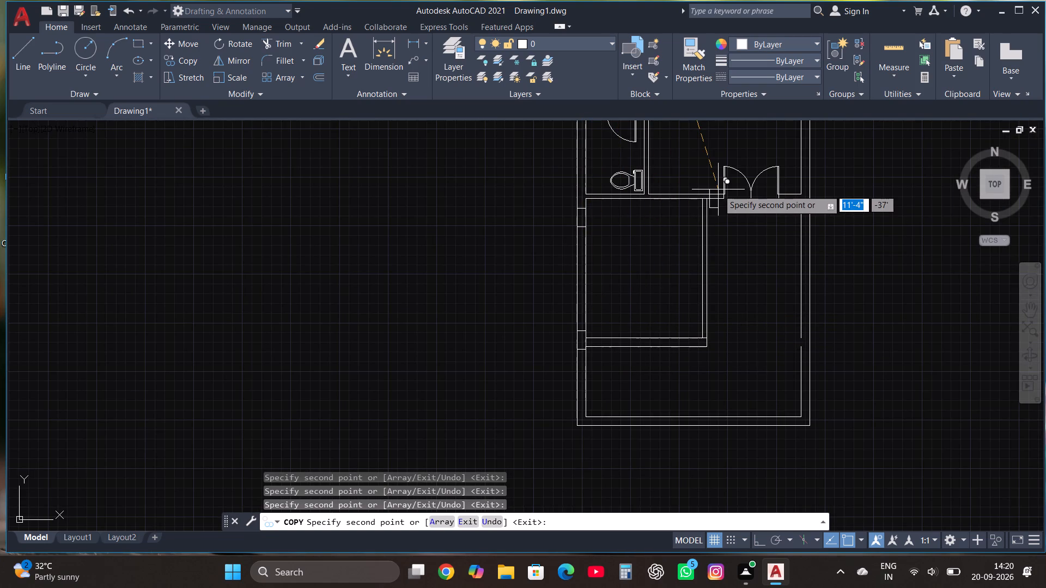
pyautogui.scroll(2, 718, 189)
pyautogui.click(689, 205)
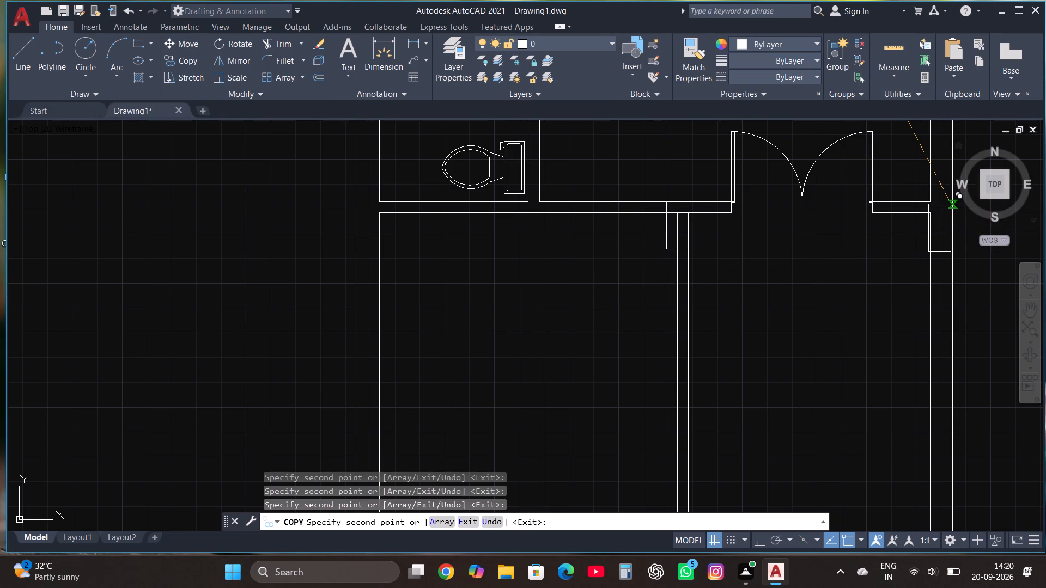
pyautogui.click(949, 201)
pyautogui.scroll(-2, 710, 293)
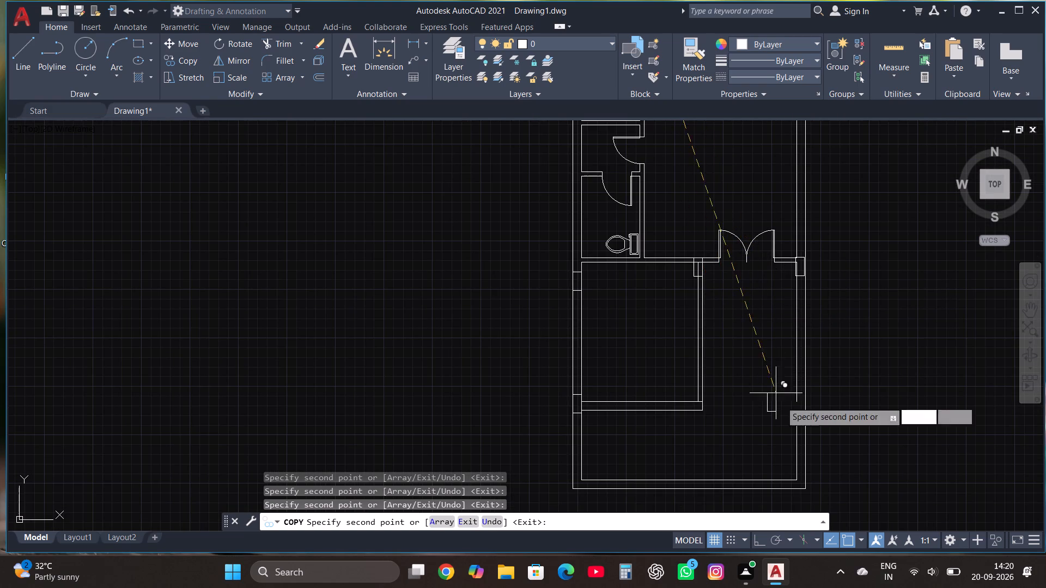
pyautogui.scroll(1, 800, 416)
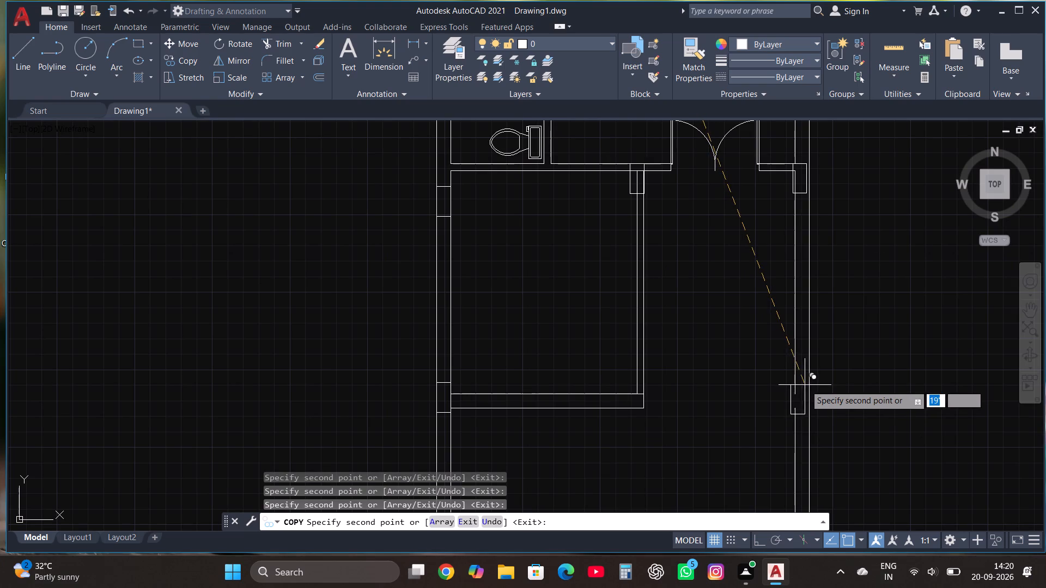
pyautogui.click(808, 387)
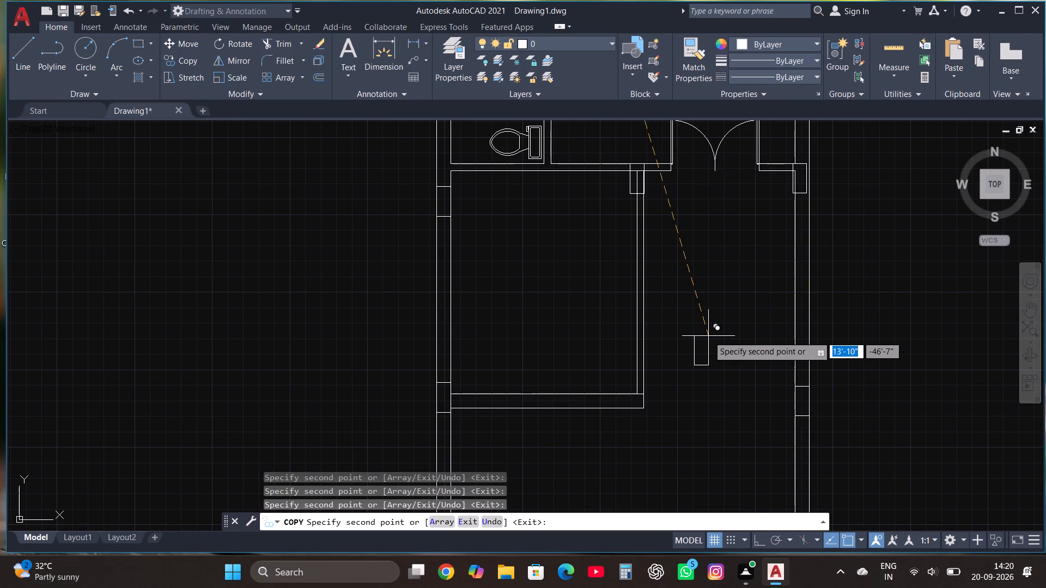
# Place a spare column copy in the open area southeast of that room and rotate it 90° to lie horizontally.
pyautogui.click(698, 407)
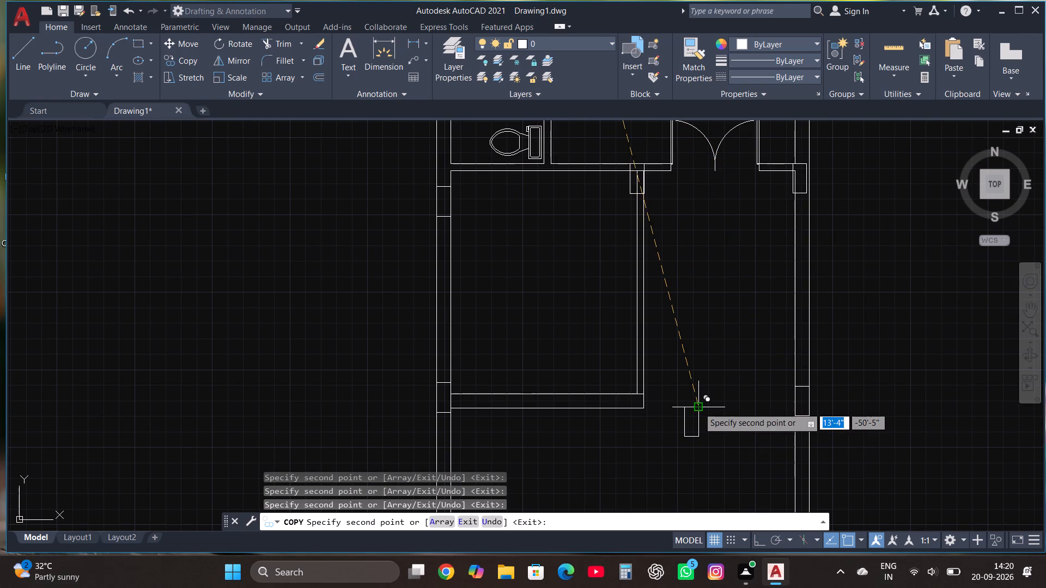
pyautogui.press('Escape')
pyautogui.click(686, 454)
pyautogui.click(725, 392)
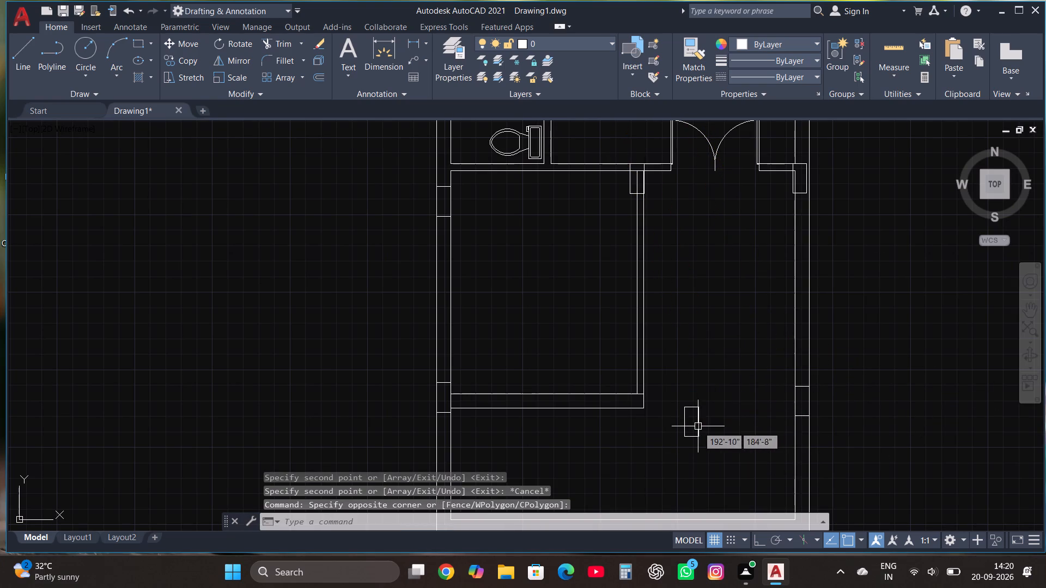
pyautogui.click(698, 426)
pyautogui.click(242, 44)
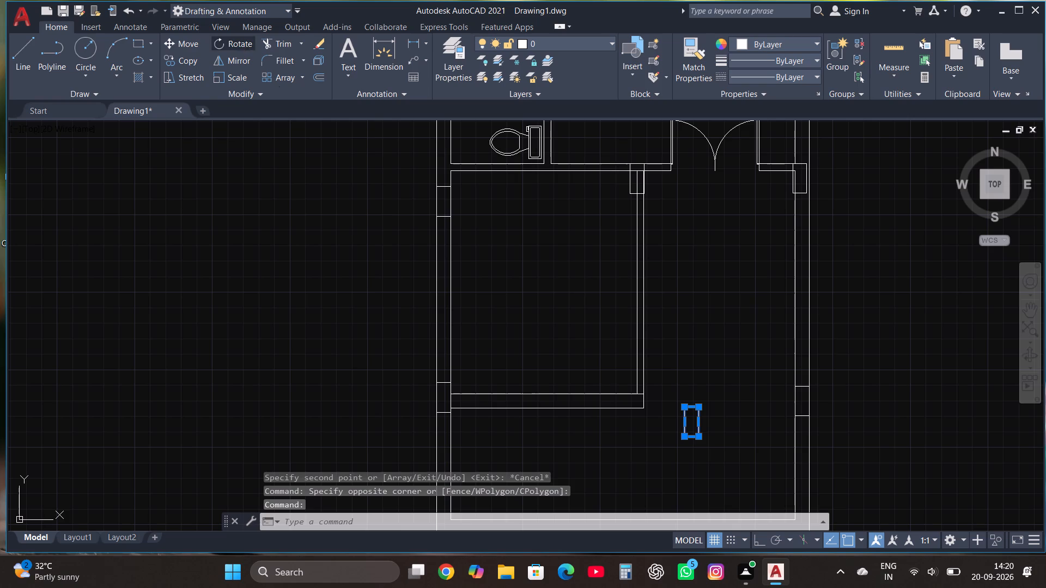
pyautogui.click(694, 436)
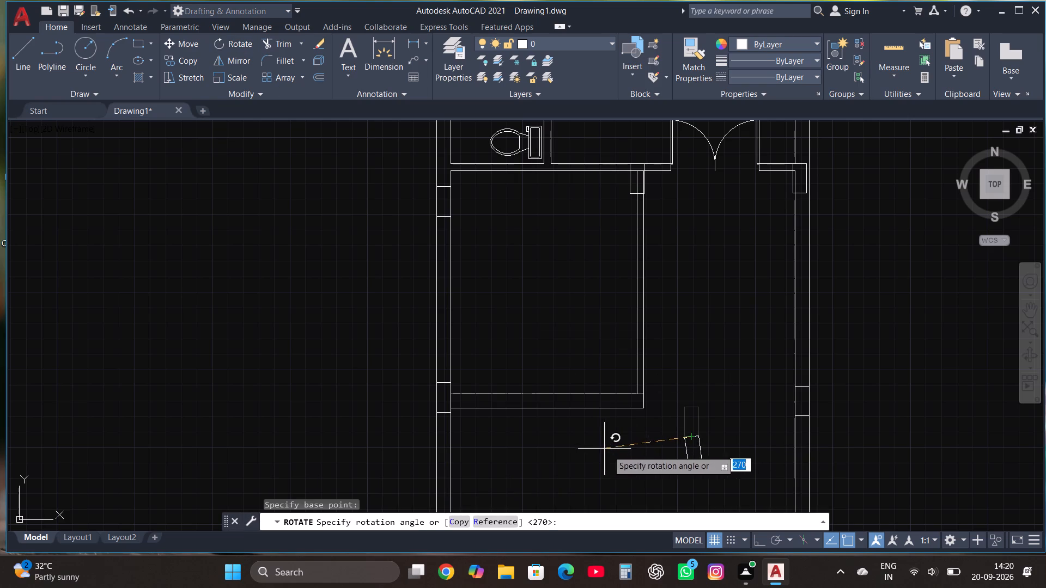
pyautogui.press('F8')
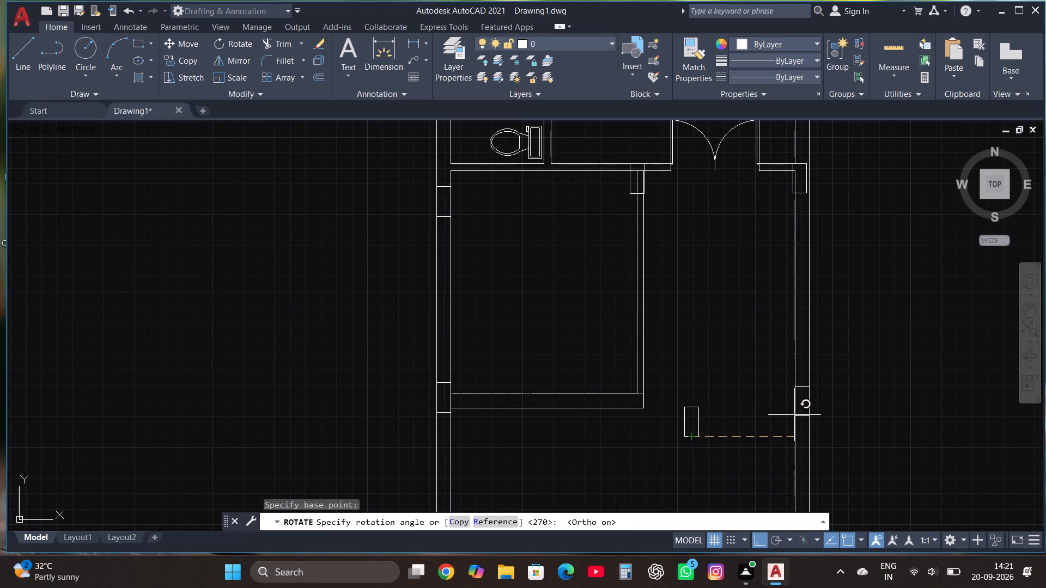
pyautogui.click(712, 363)
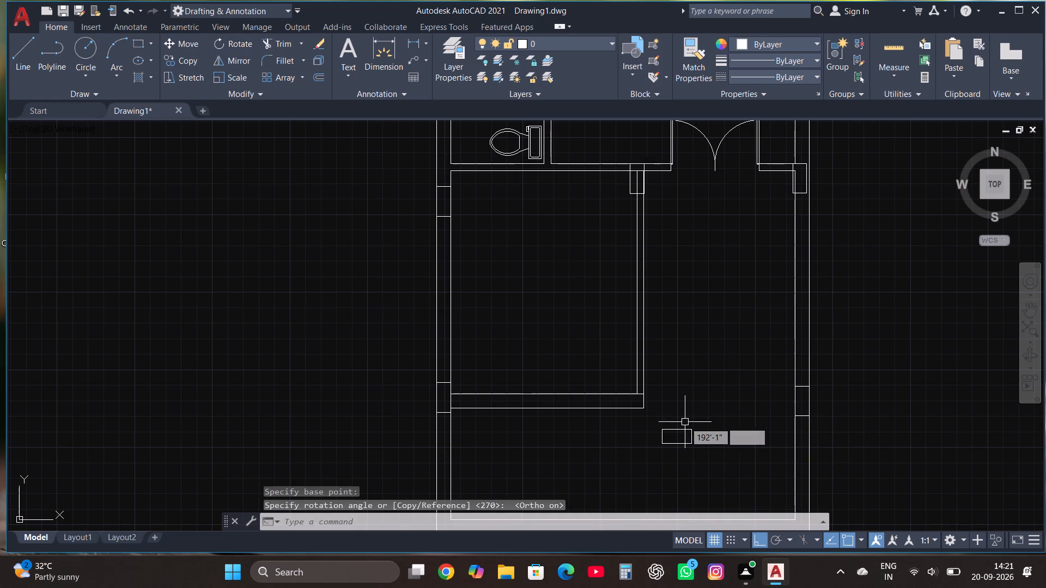
# Move the horizontal spare column into the southeast corner of the room below the toilet, within its south wall.
pyautogui.click(686, 434)
pyautogui.click(673, 421)
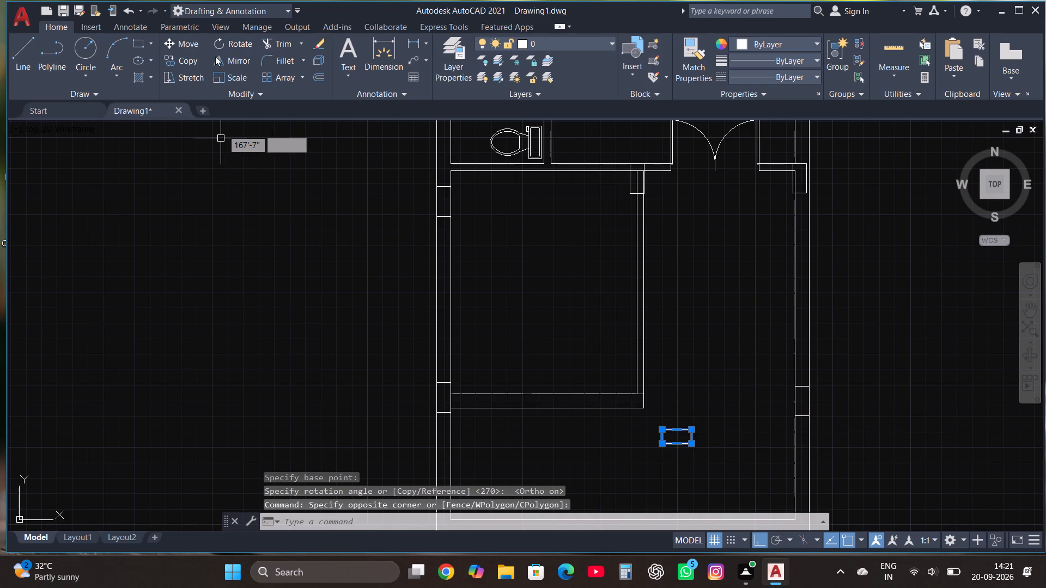
pyautogui.click(194, 45)
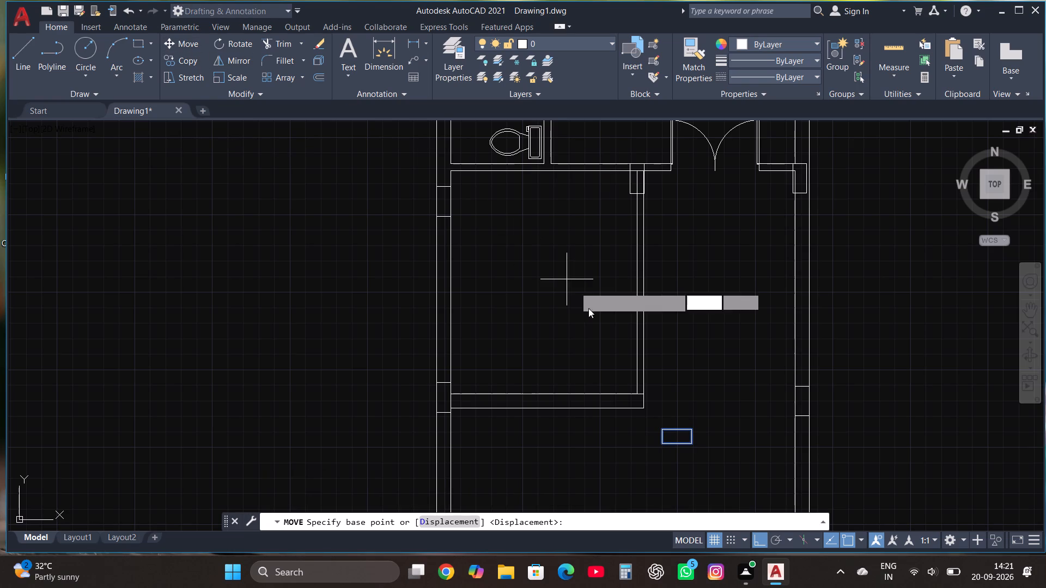
pyautogui.click(692, 427)
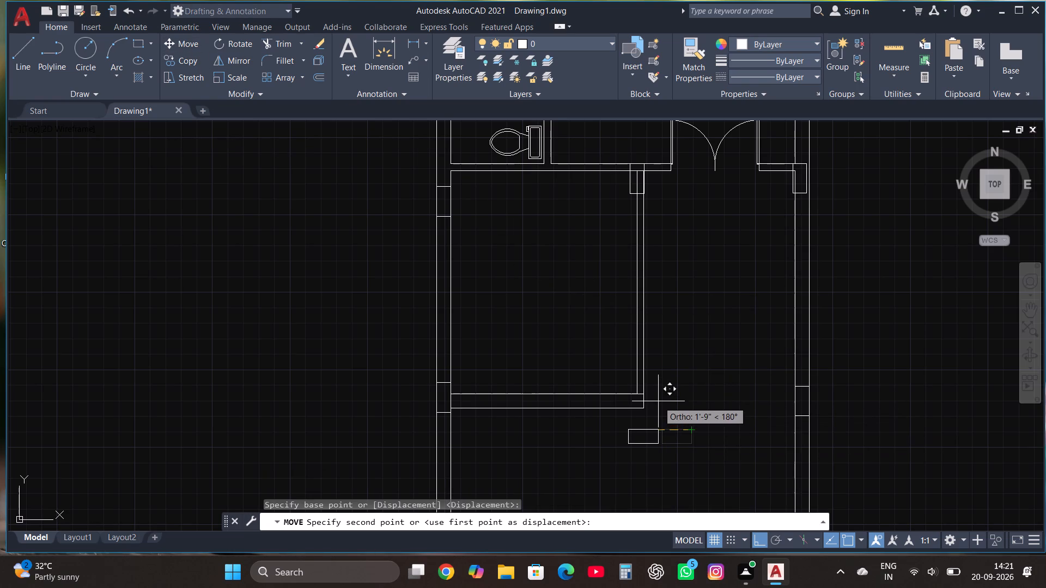
pyautogui.press('F8')
pyautogui.scroll(3, 637, 402)
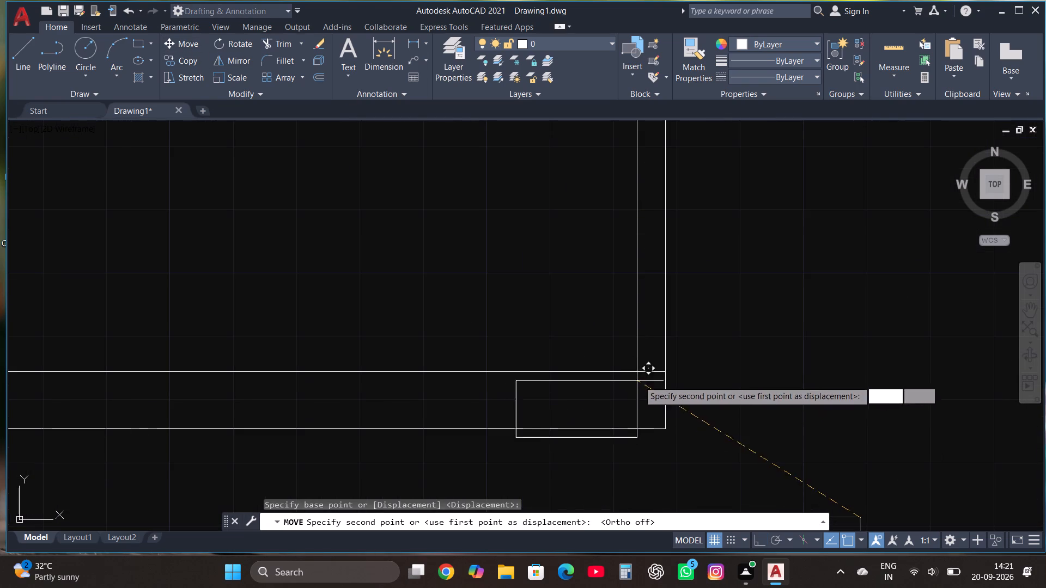
pyautogui.click(665, 373)
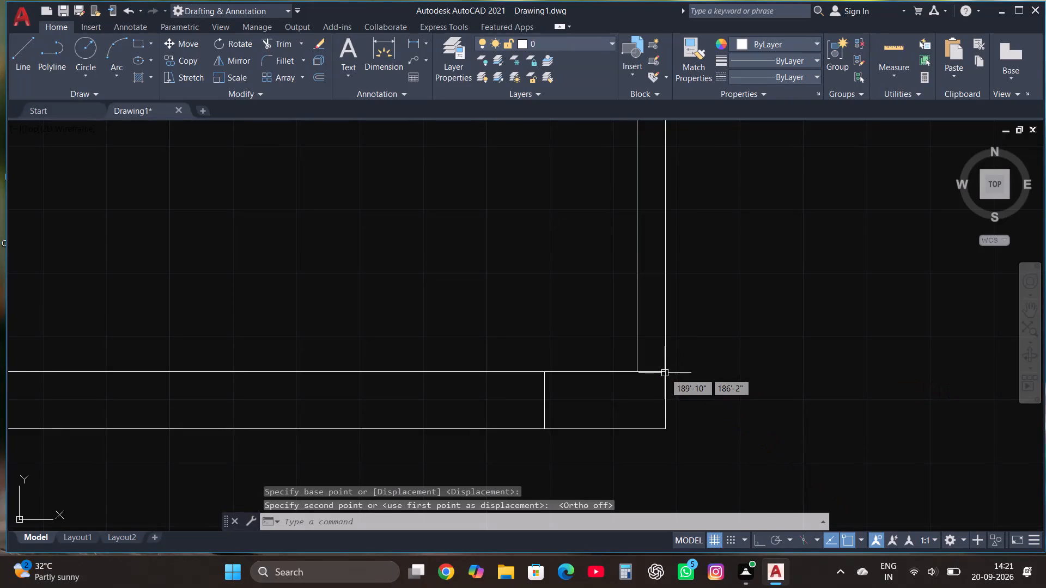
# Move the column beside the double door east so it sits flush within the east wall's thickness.
pyautogui.scroll(-3, 581, 429)
pyautogui.scroll(-2, 569, 364)
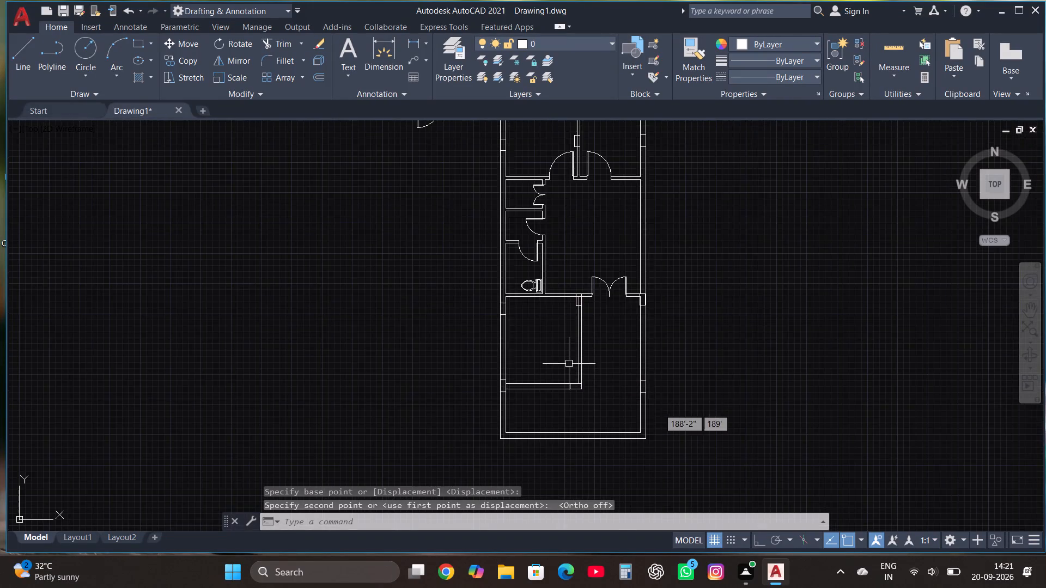
pyautogui.scroll(3, 662, 408)
pyautogui.scroll(-2, 654, 420)
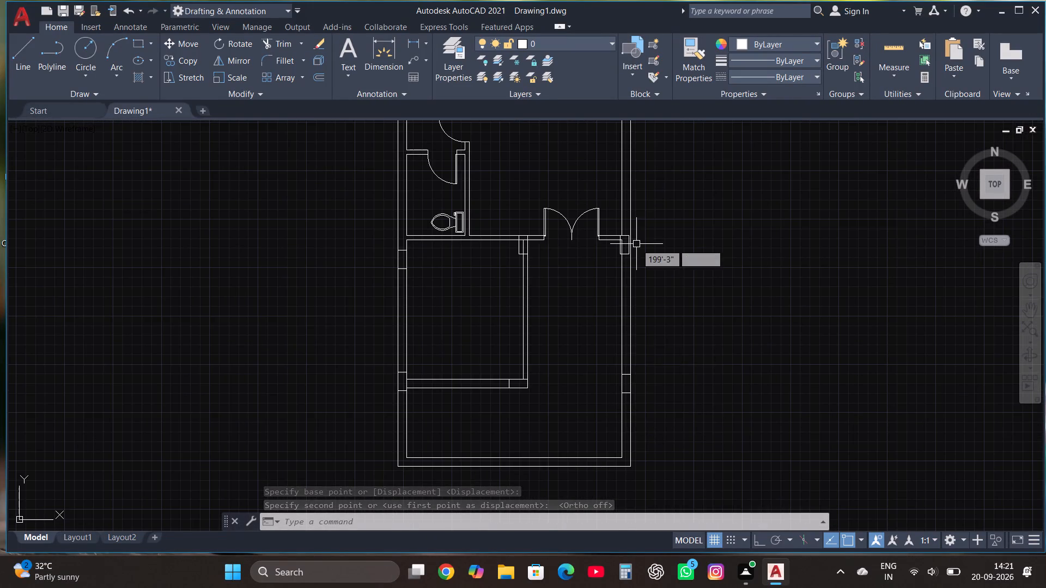
pyautogui.scroll(3, 636, 243)
pyautogui.click(599, 215)
pyautogui.scroll(3, 599, 215)
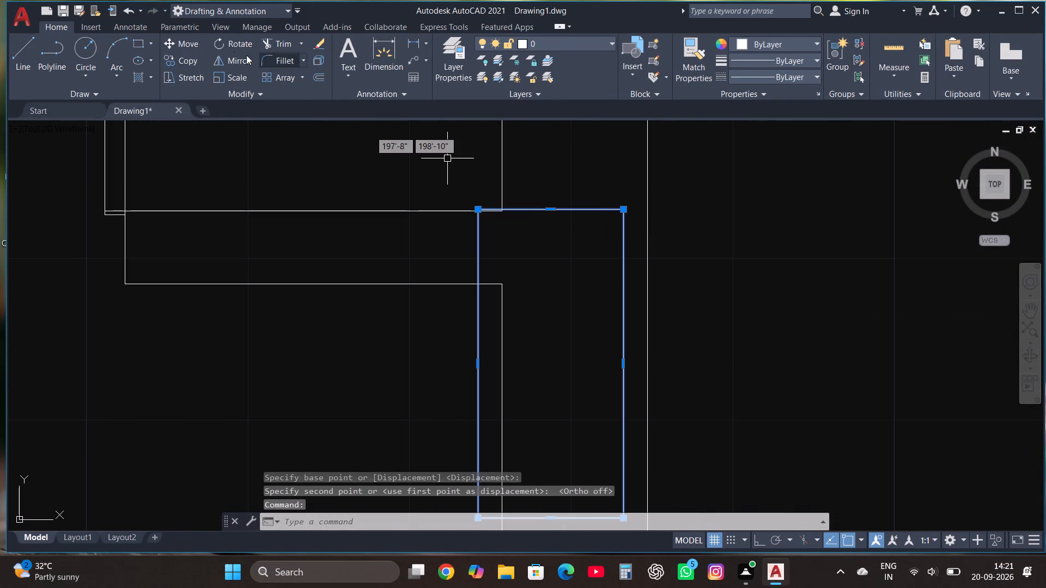
pyautogui.click(193, 46)
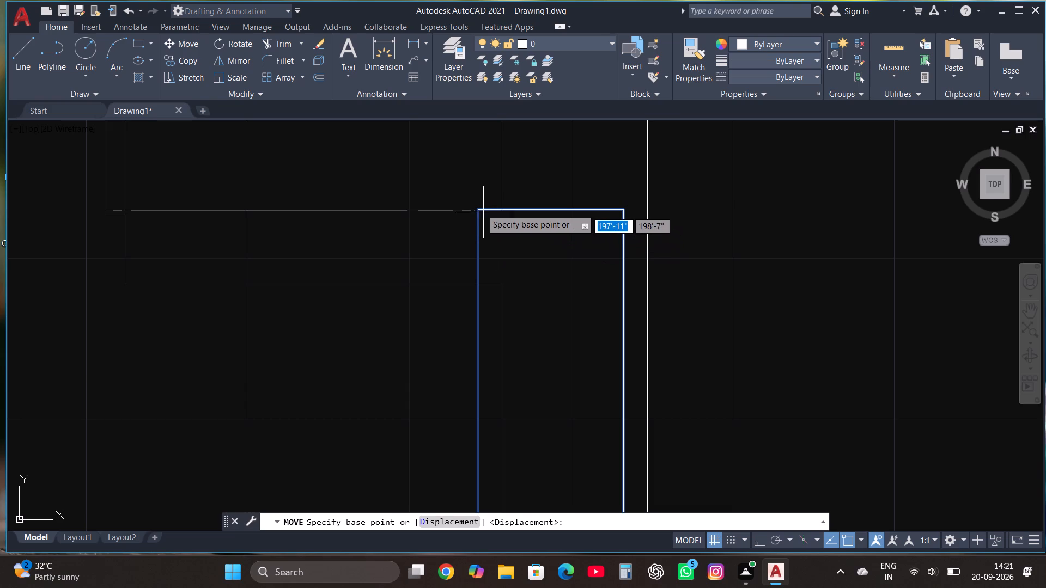
pyautogui.click(479, 206)
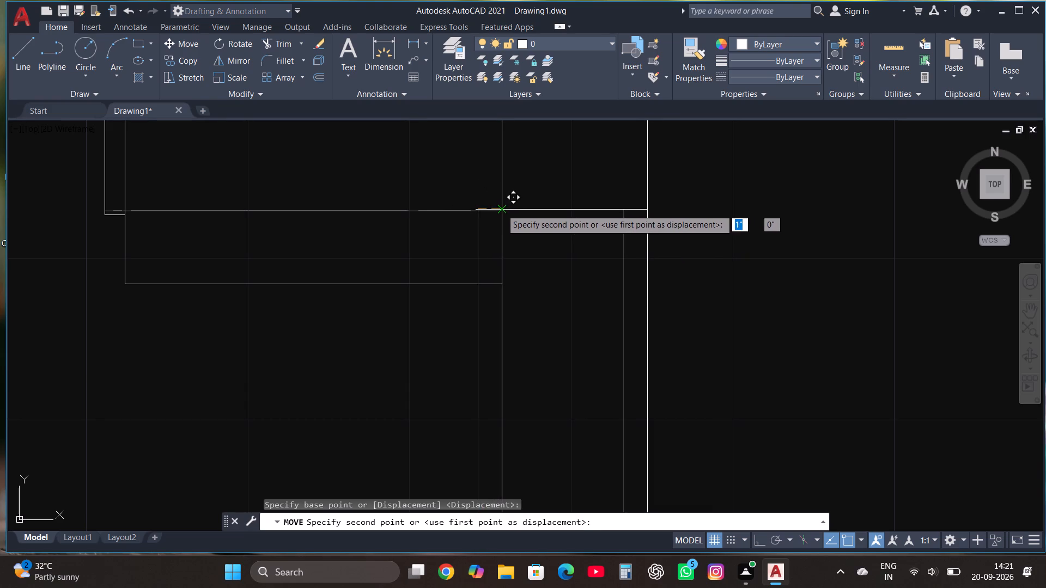
pyautogui.click(501, 209)
# Move the northern column on the west wall below the toilet north to roughly meet the toilet's south wall.
pyautogui.scroll(-4, 627, 323)
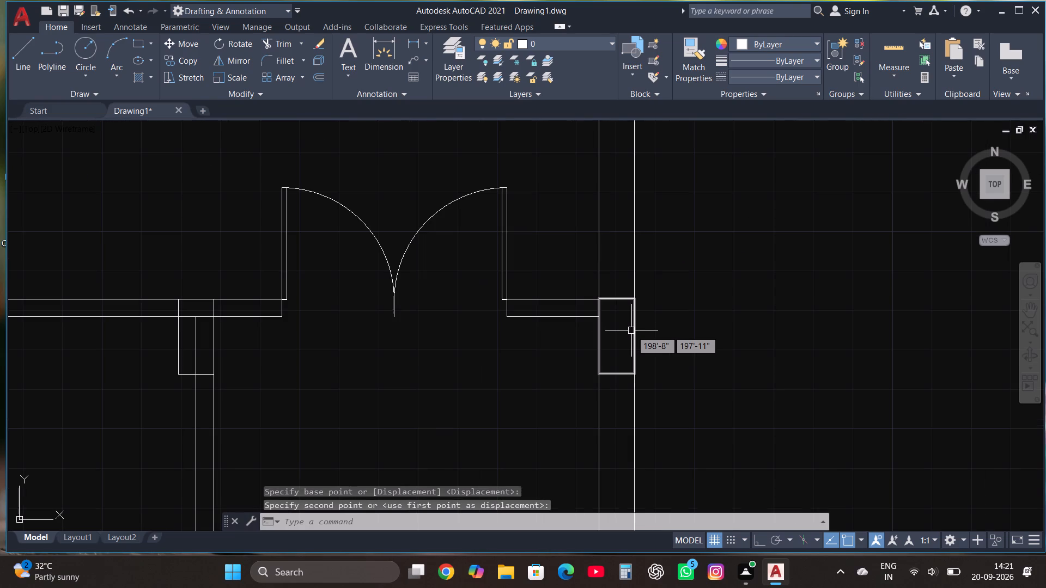
pyautogui.scroll(-3, 631, 330)
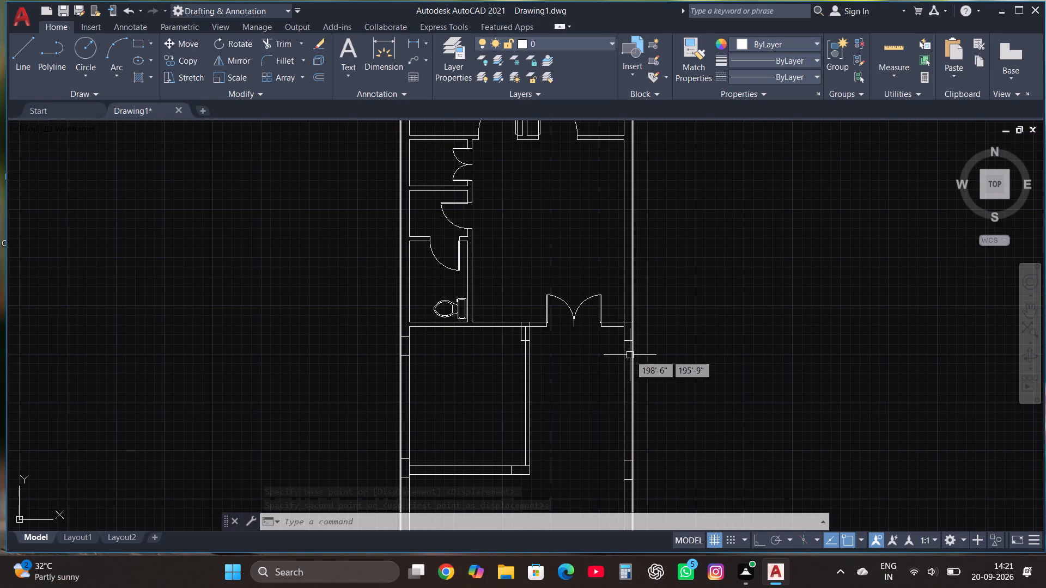
pyautogui.scroll(1, 400, 351)
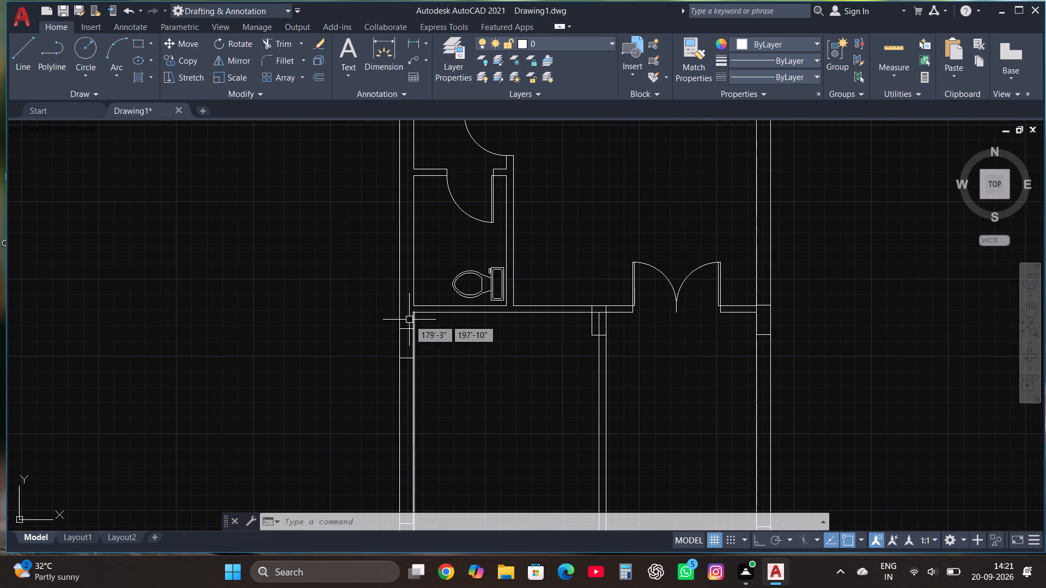
pyautogui.click(409, 320)
pyautogui.click(408, 336)
pyautogui.scroll(2, 408, 336)
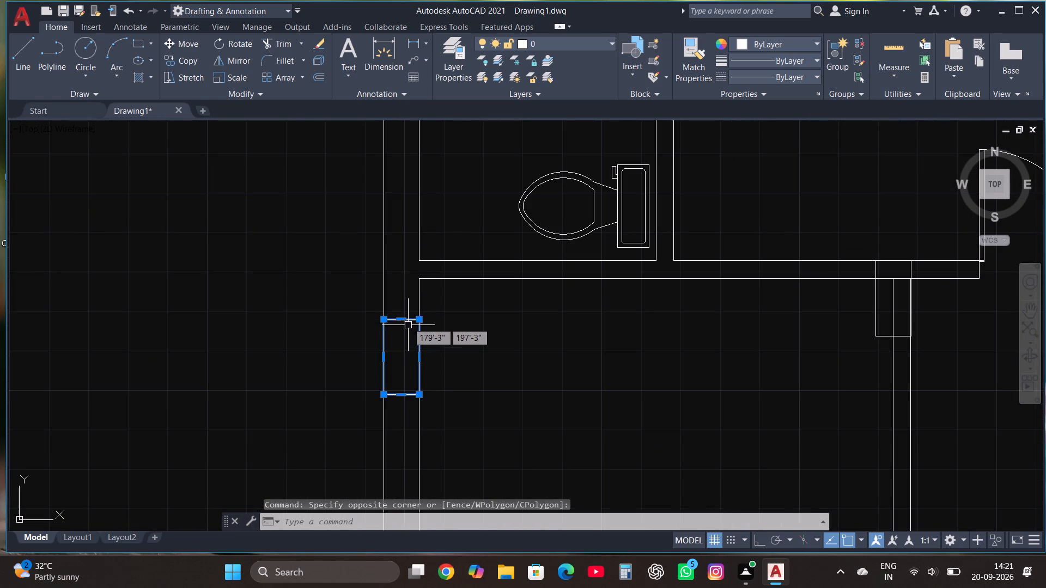
pyautogui.click(181, 45)
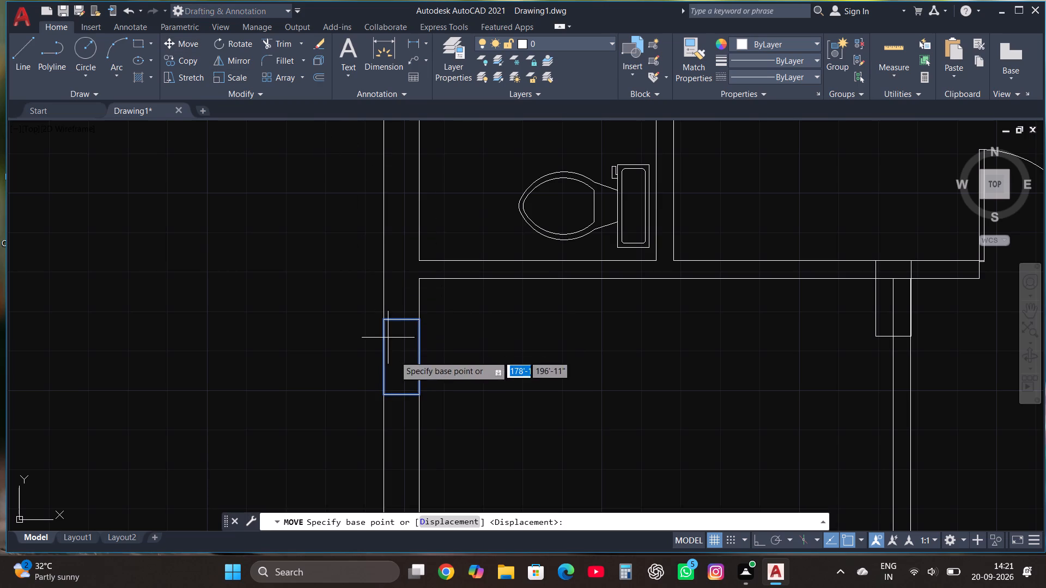
pyautogui.click(398, 359)
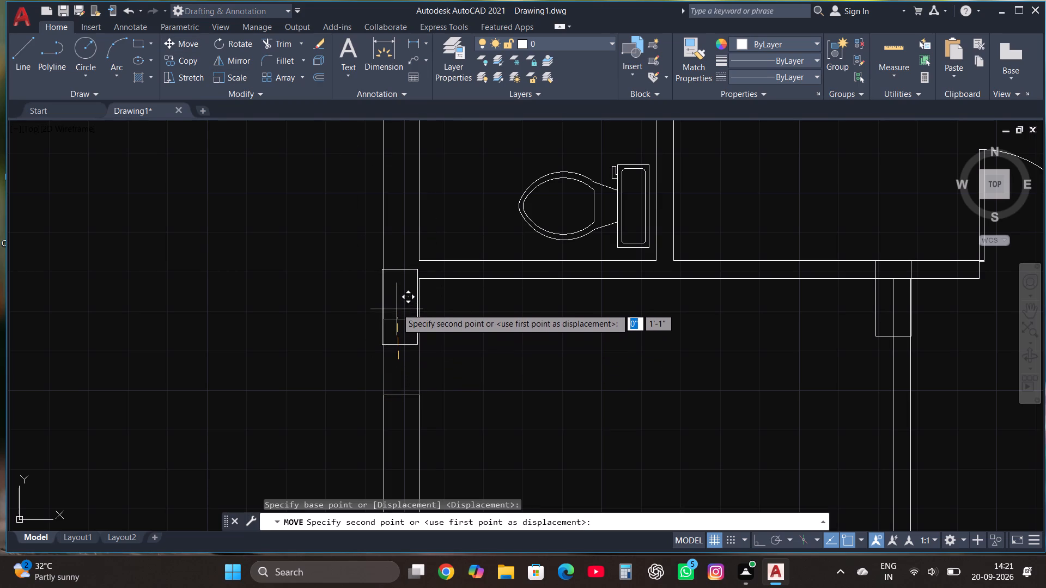
pyautogui.click(398, 300)
# Move that column by its northeast corner exactly onto the intersection of the west wall and the toilet's south wall.
pyautogui.scroll(2, 398, 301)
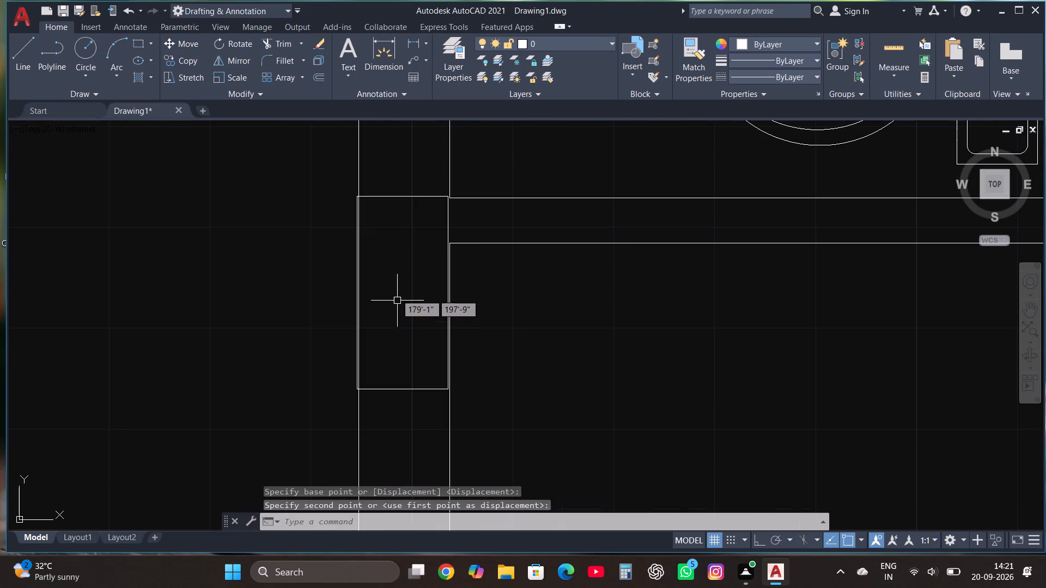
pyautogui.click(398, 205)
pyautogui.click(392, 176)
pyautogui.click(181, 35)
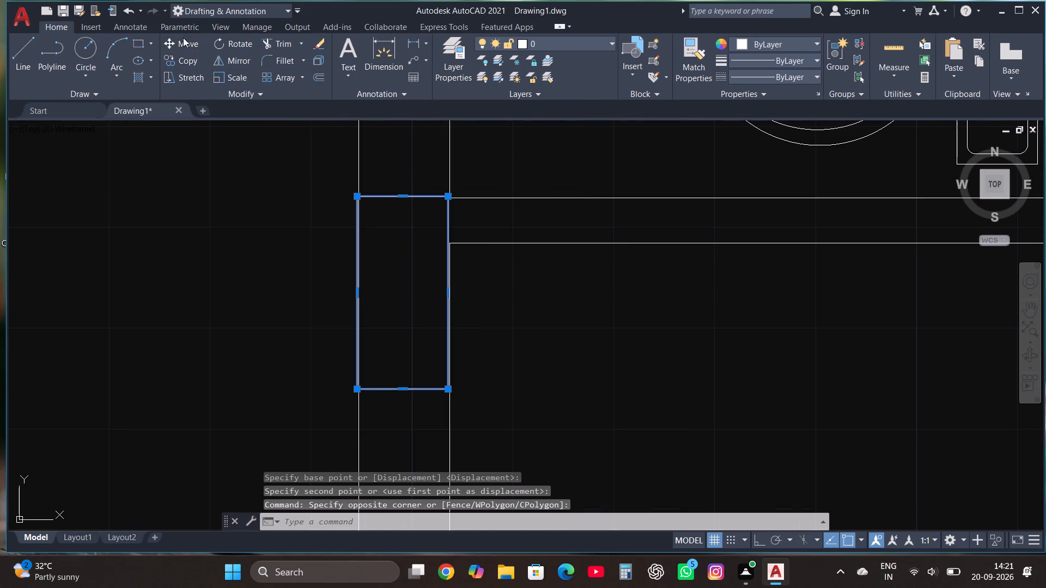
pyautogui.click(187, 44)
pyautogui.scroll(3, 444, 199)
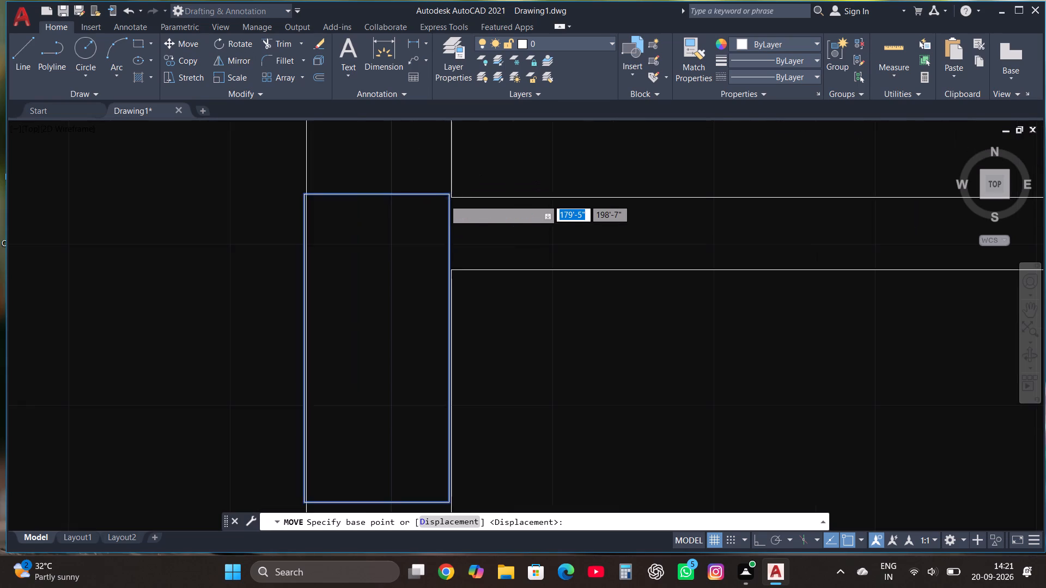
pyautogui.click(454, 188)
pyautogui.click(460, 194)
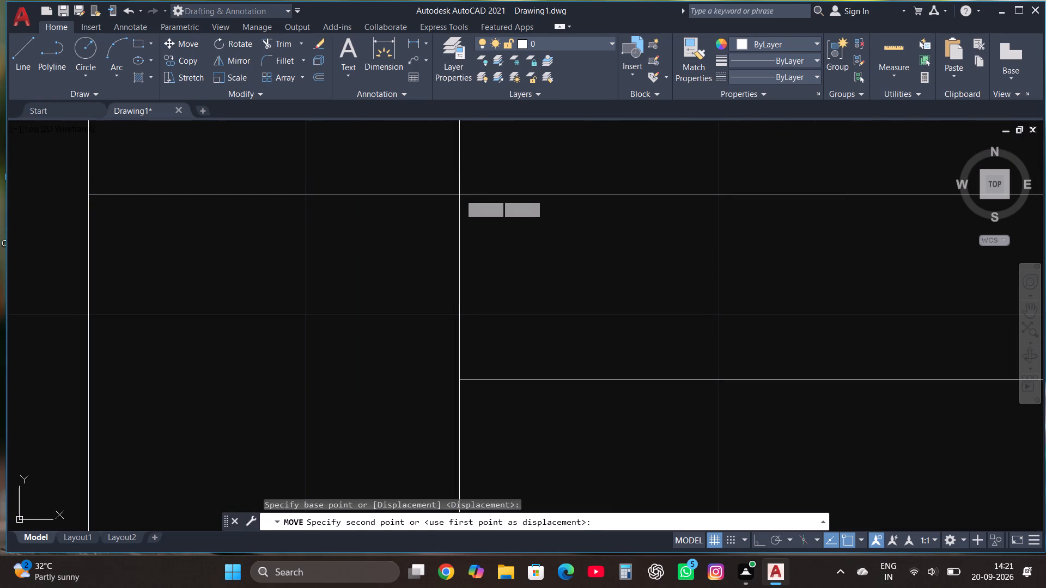
# Save the drawing in the Downloads folder as G+2 EAST FACING.
pyautogui.scroll(-4, 401, 272)
pyautogui.scroll(-4, 345, 440)
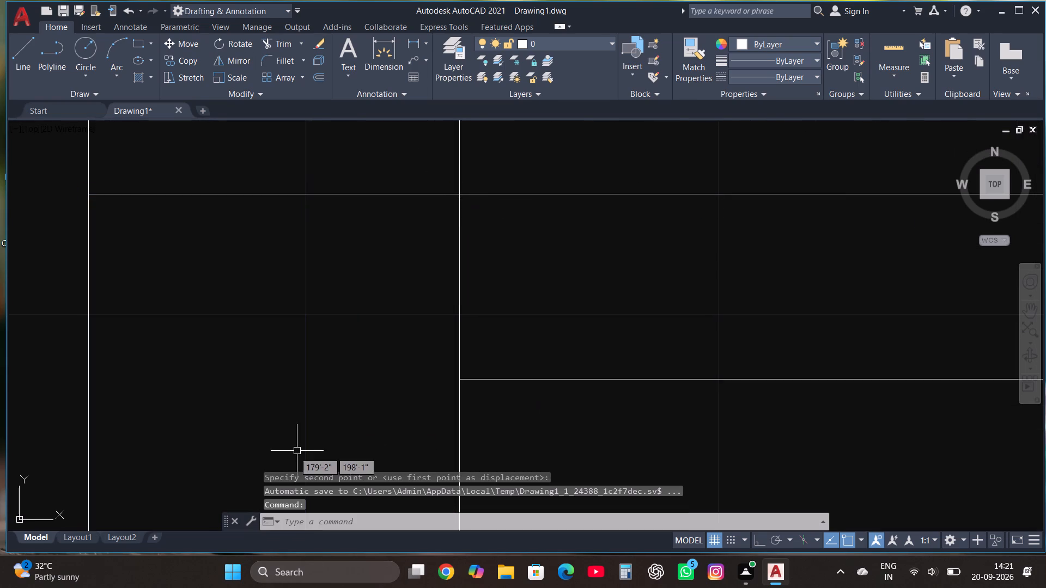
pyautogui.scroll(-2, 294, 452)
pyautogui.hotkey('ctrl', 's')
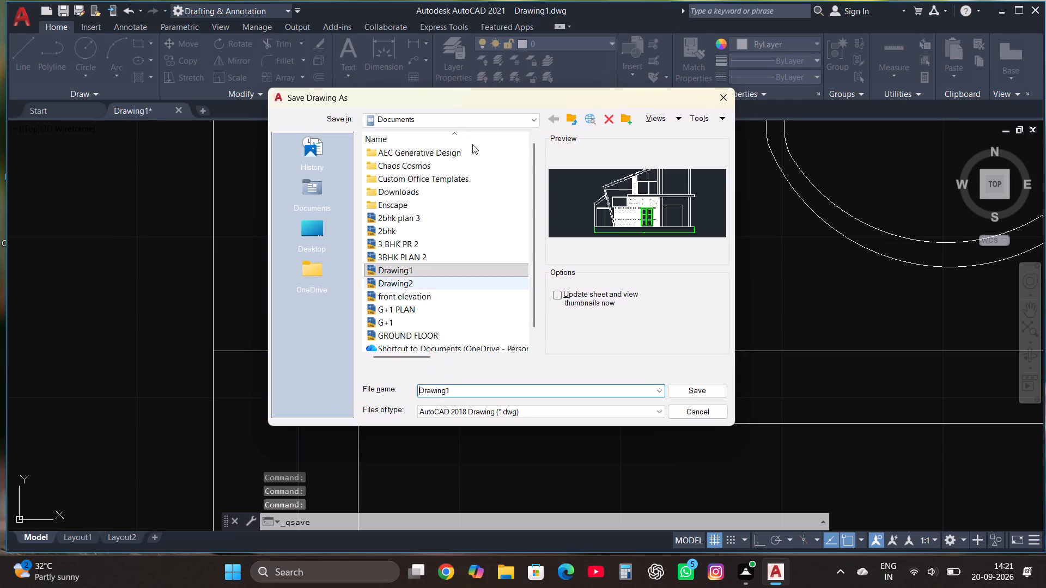
pyautogui.click(489, 122)
pyautogui.click(437, 280)
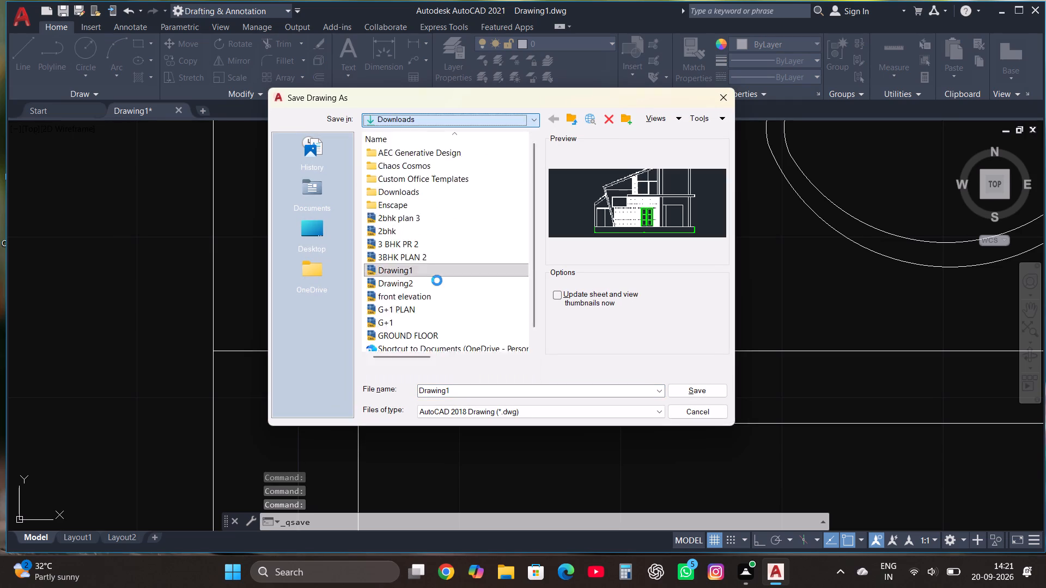
pyautogui.click(464, 395)
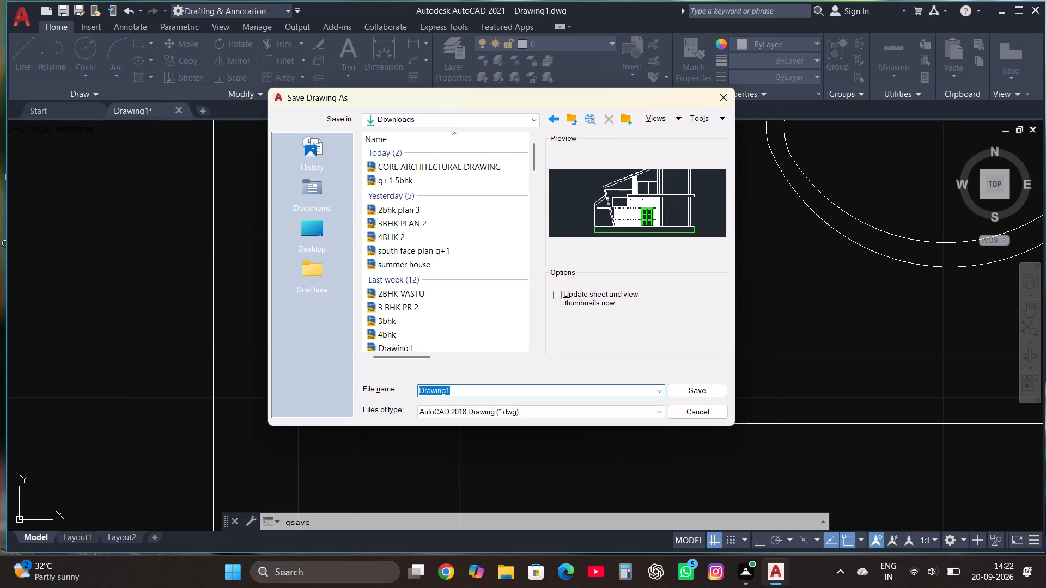
pyautogui.press('g')
pyautogui.hotkey('shift', '+')
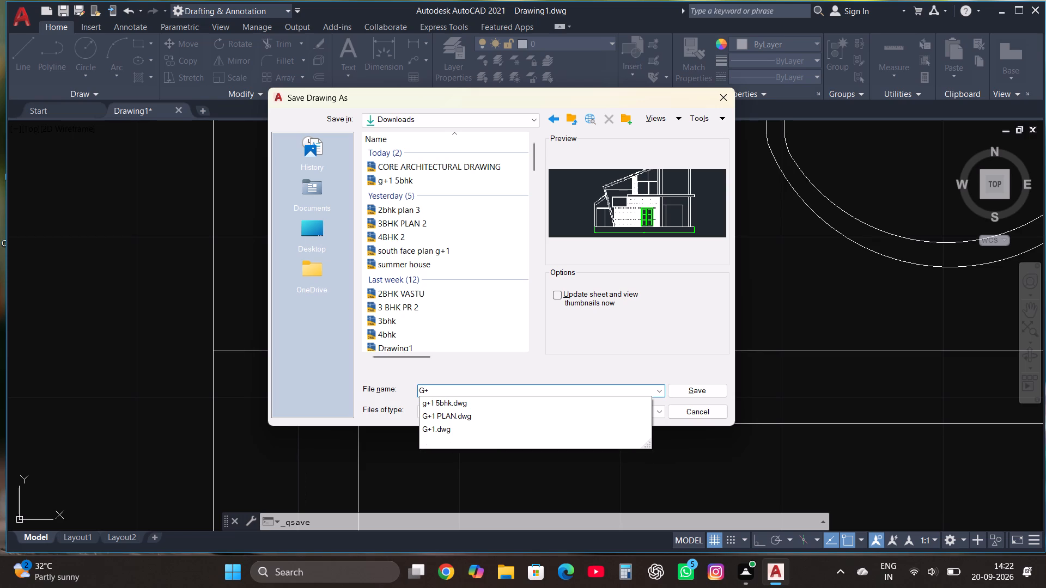
pyautogui.press('2')
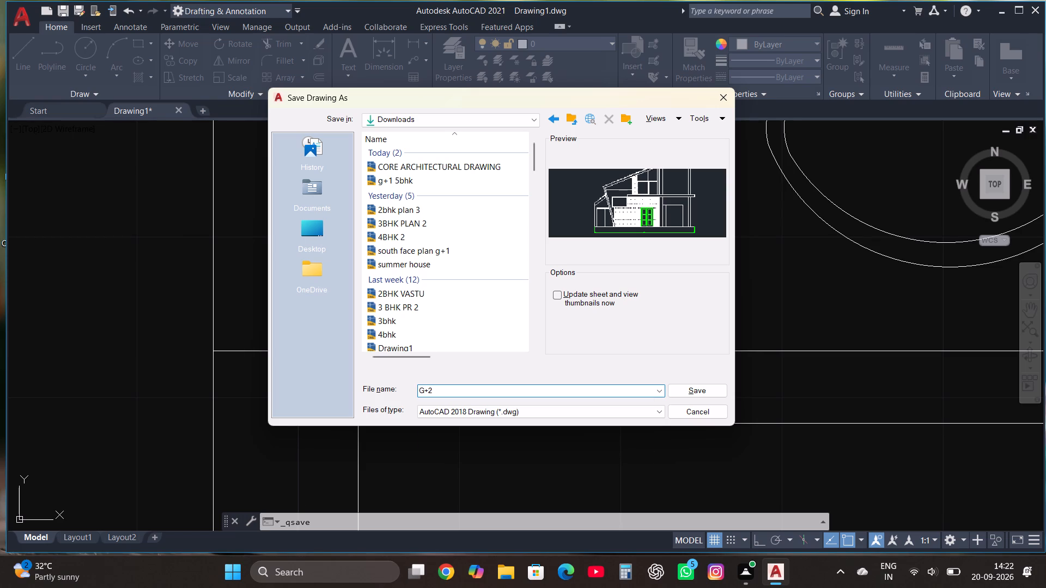
pyautogui.press('space')
pyautogui.write('EAST FACING')
pyautogui.click(704, 385)
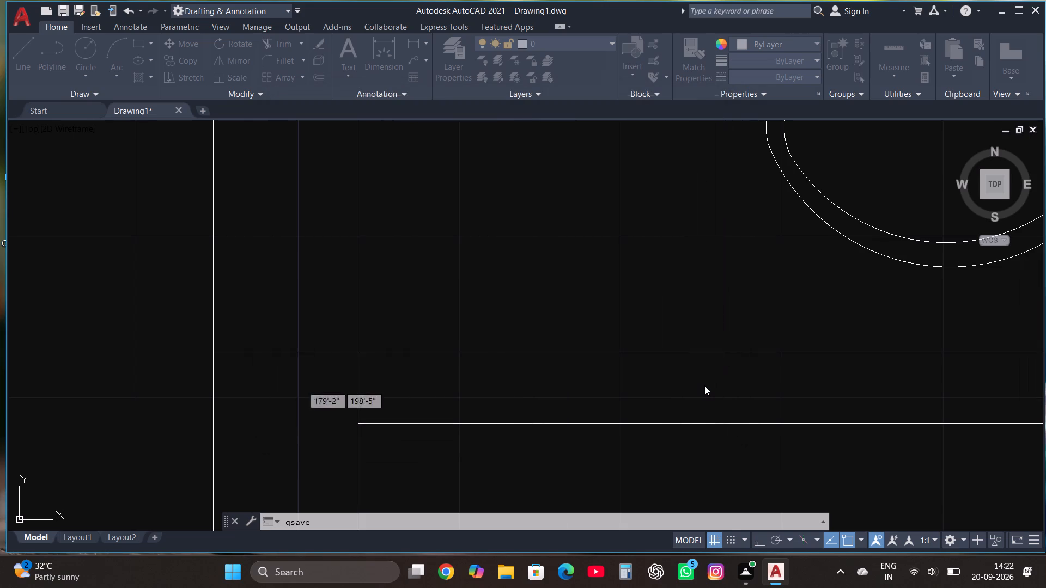
# Trim away the part of the central partition's column that projects west of the partition, near the two northern room doors.
pyautogui.scroll(-3, 534, 377)
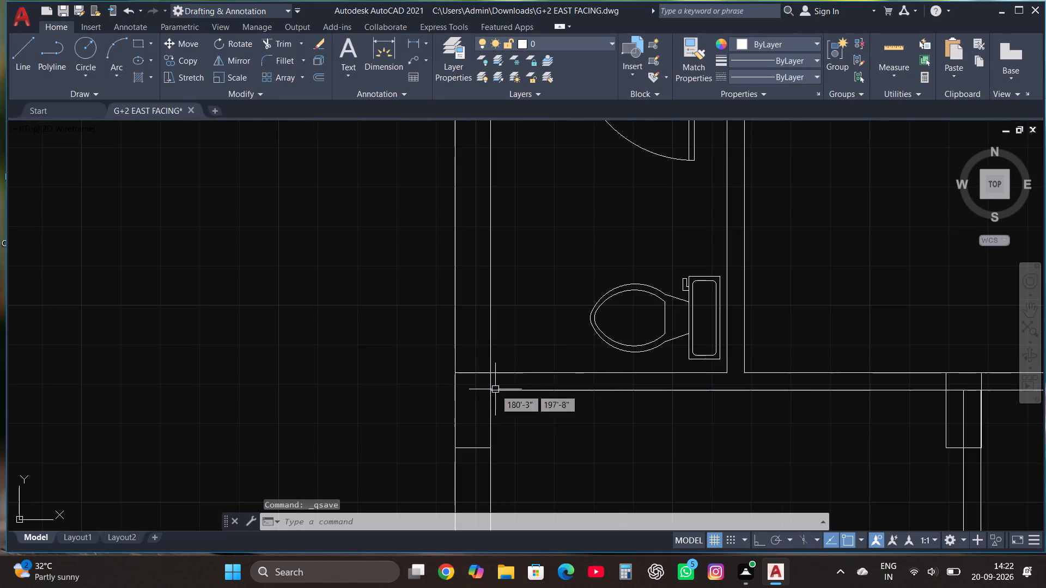
pyautogui.scroll(-2, 469, 384)
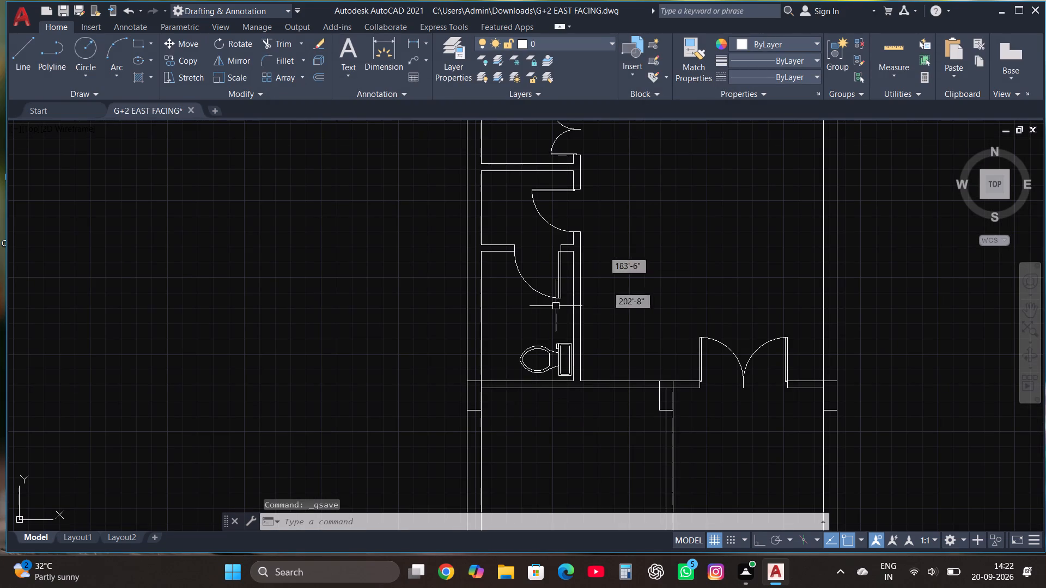
pyautogui.scroll(-1, 575, 417)
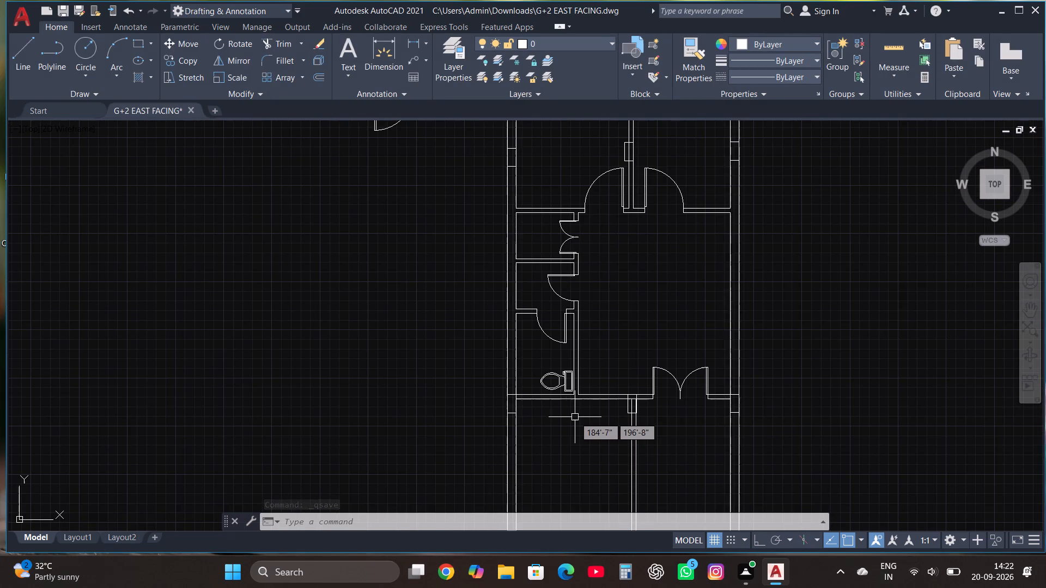
pyautogui.scroll(-1, 585, 452)
pyautogui.scroll(2, 621, 250)
pyautogui.scroll(2, 610, 304)
pyautogui.click(283, 42)
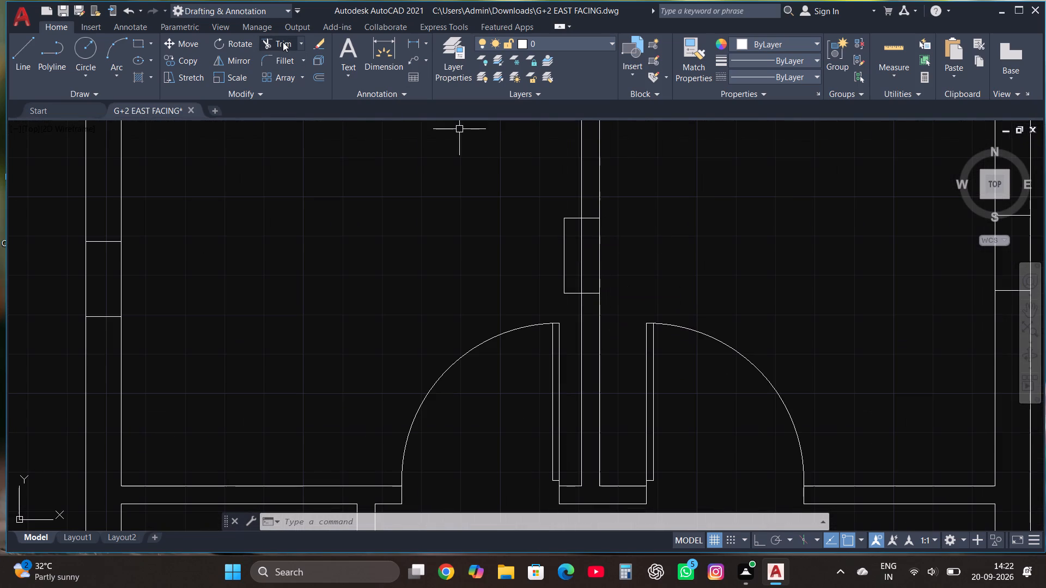
pyautogui.click(568, 212)
pyautogui.click(575, 310)
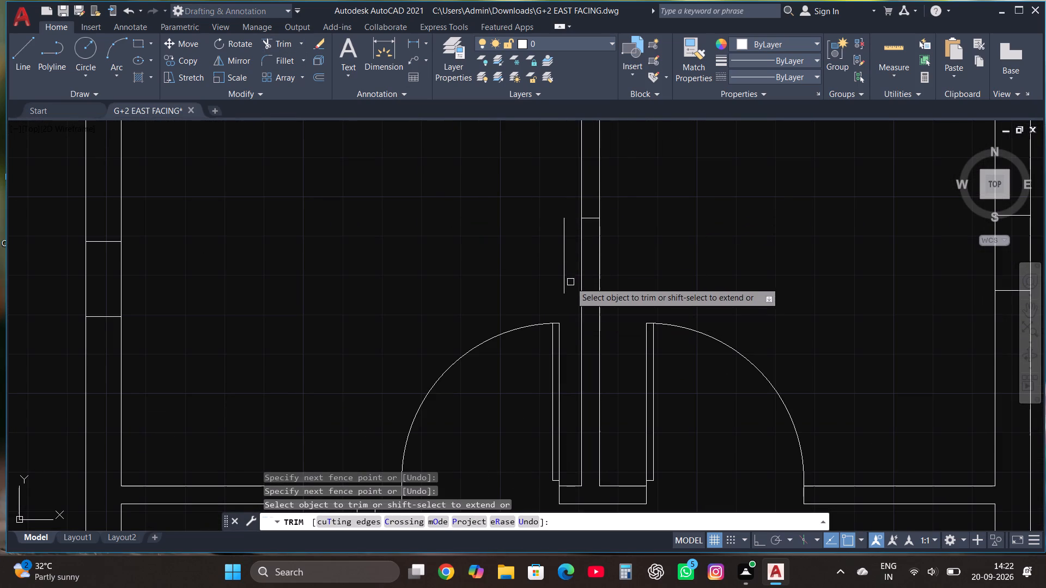
pyautogui.click(564, 274)
pyautogui.press('Escape')
pyautogui.scroll(-3, 550, 340)
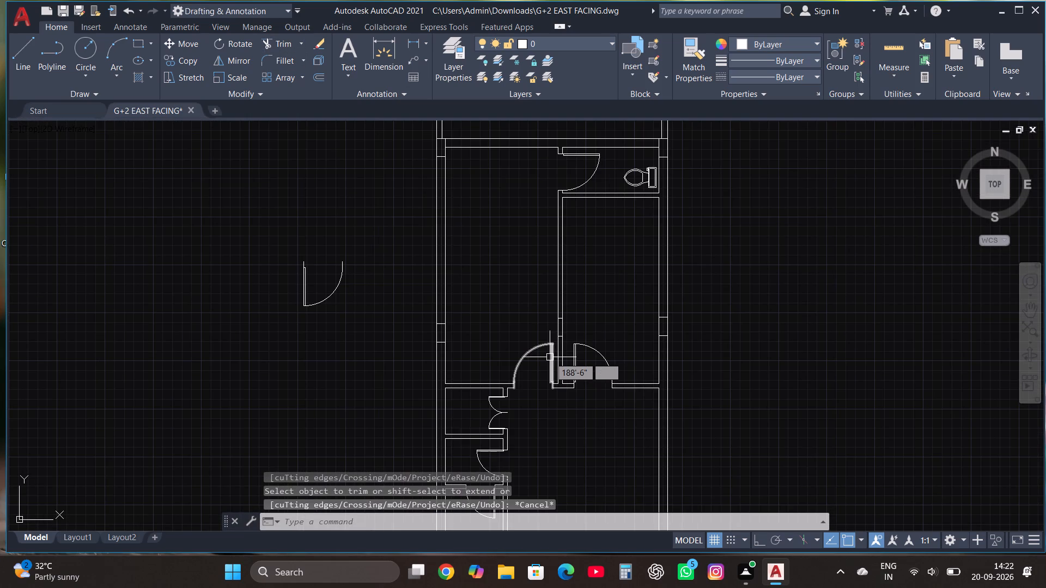
pyautogui.scroll(-1, 550, 357)
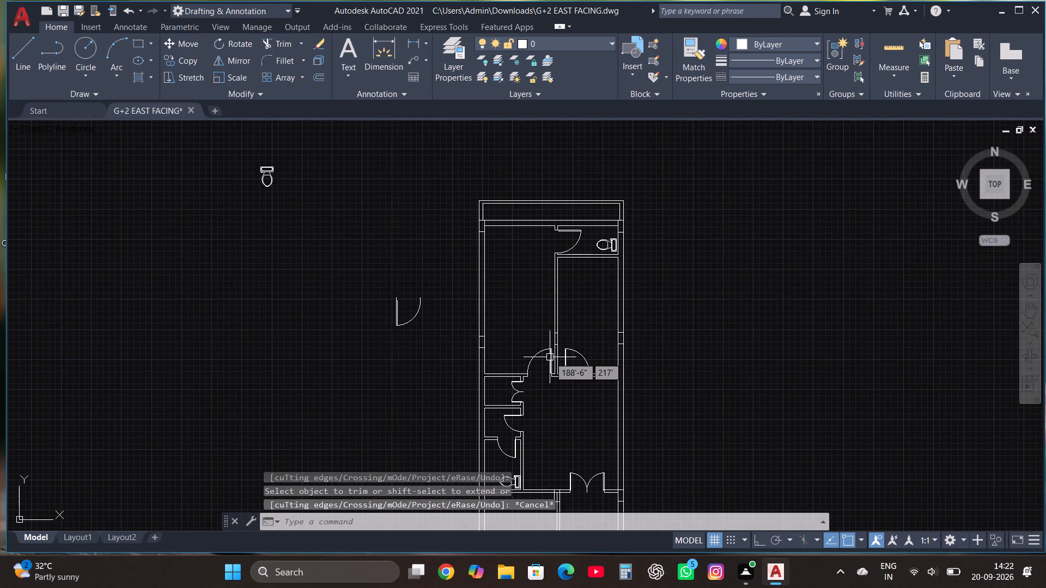
# Copy the horizontal column at the southern room's southeast corner into the north wall, above the partition beside the northern toilet's door.
pyautogui.scroll(2, 538, 234)
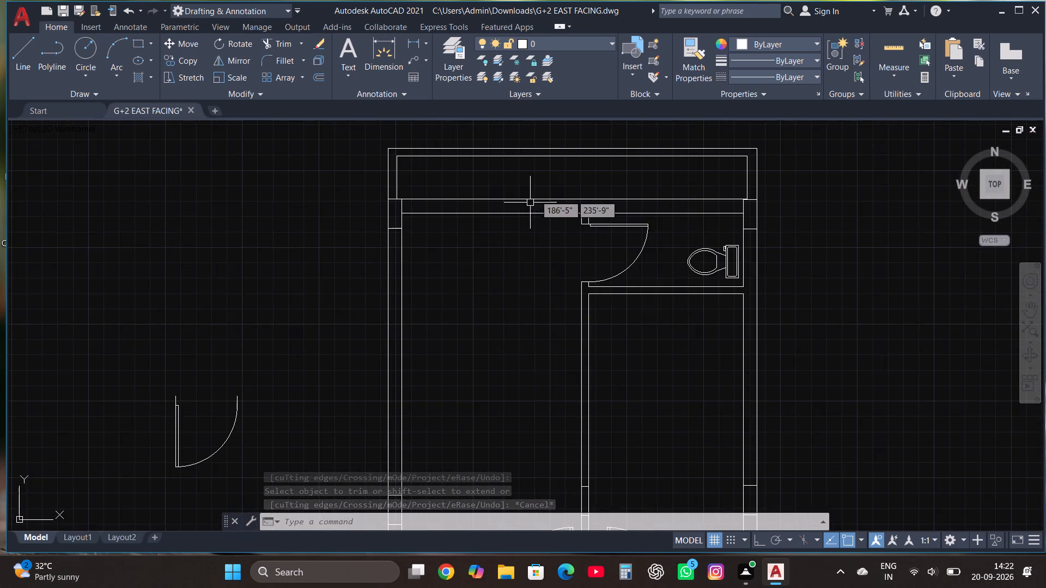
pyautogui.scroll(2, 536, 195)
pyautogui.scroll(1, 671, 219)
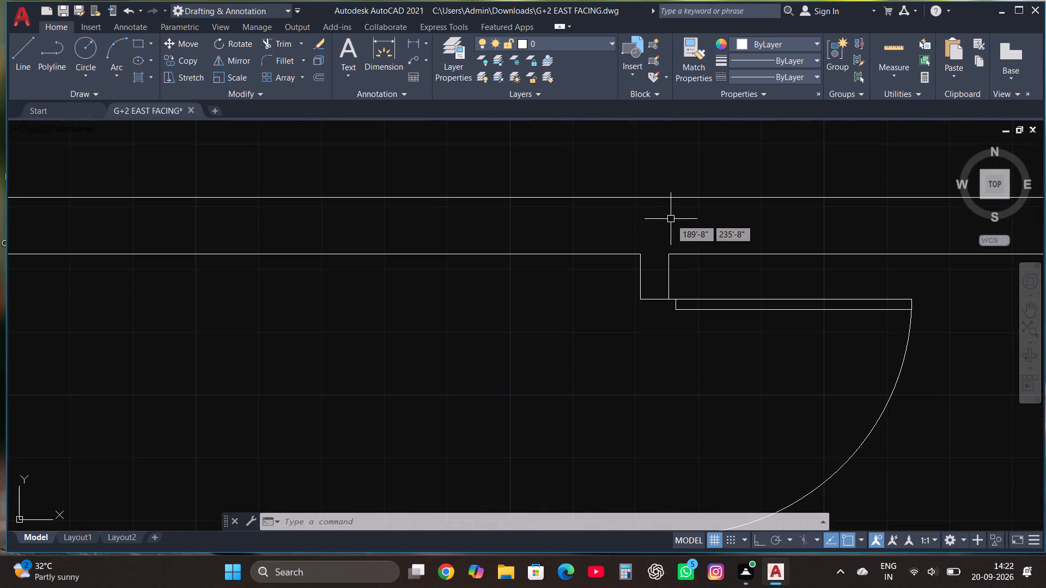
pyautogui.scroll(-5, 560, 258)
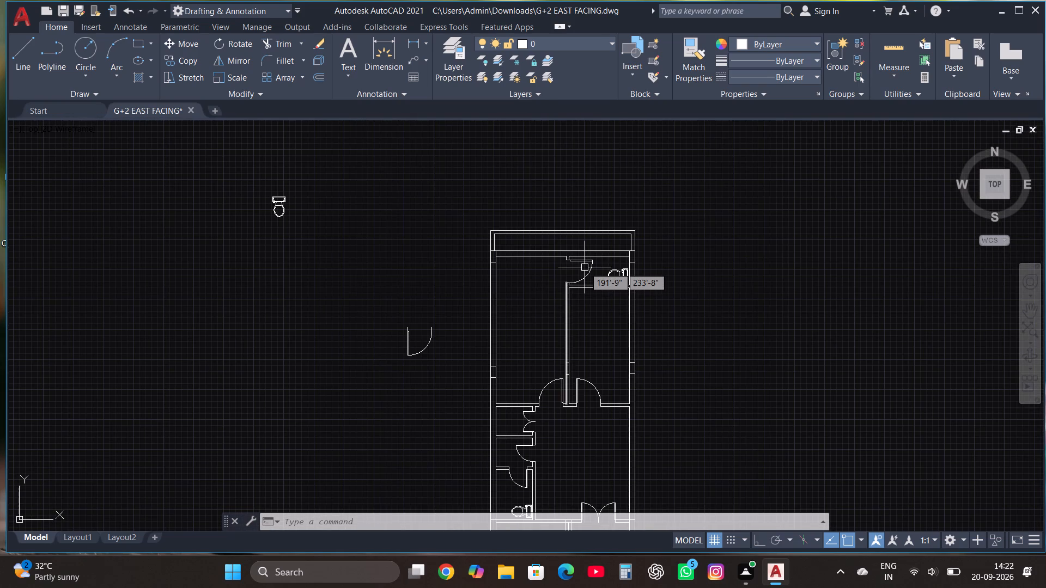
pyautogui.scroll(-1, 585, 267)
pyautogui.scroll(1, 549, 483)
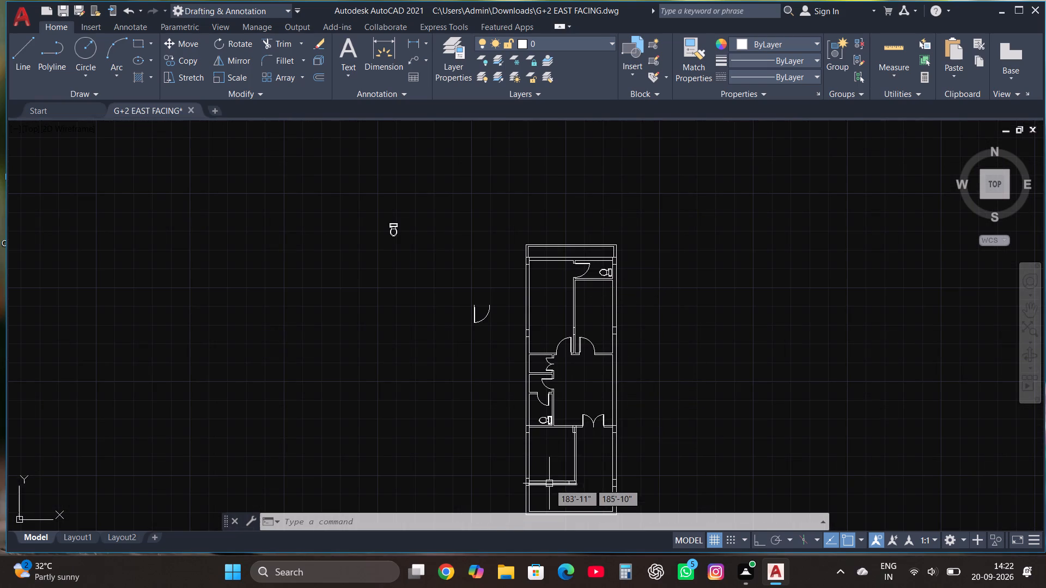
pyautogui.scroll(1, 549, 483)
pyautogui.click(600, 486)
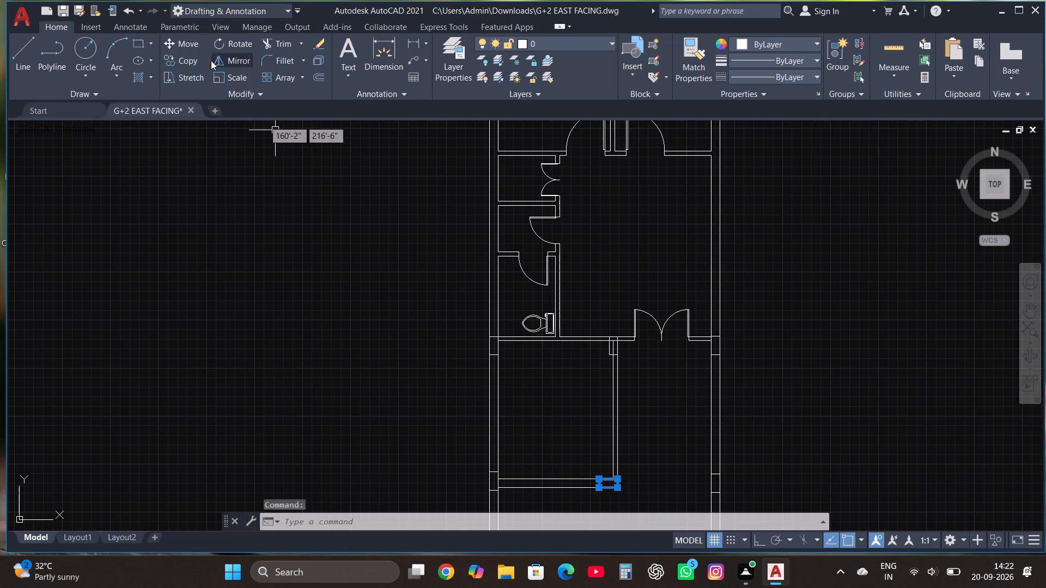
pyautogui.click(193, 60)
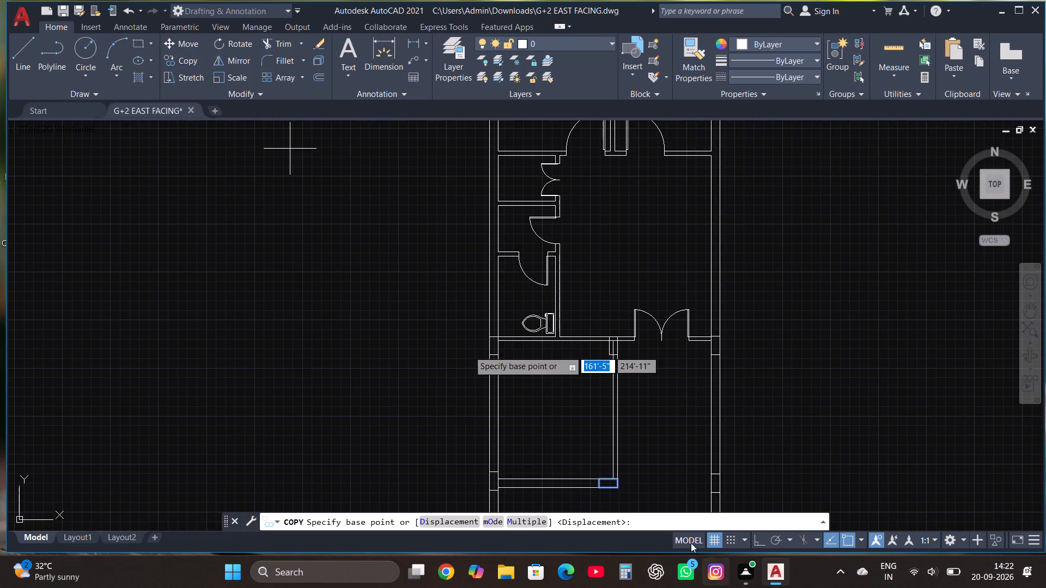
pyautogui.scroll(4, 630, 501)
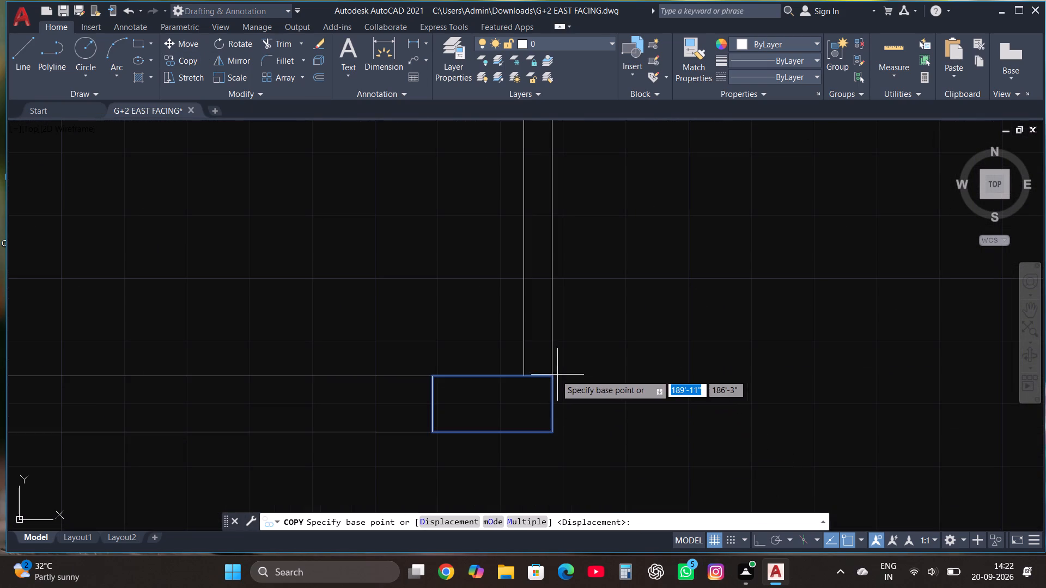
pyautogui.click(553, 376)
pyautogui.scroll(-3, 589, 490)
pyautogui.scroll(-4, 601, 418)
pyautogui.scroll(4, 607, 187)
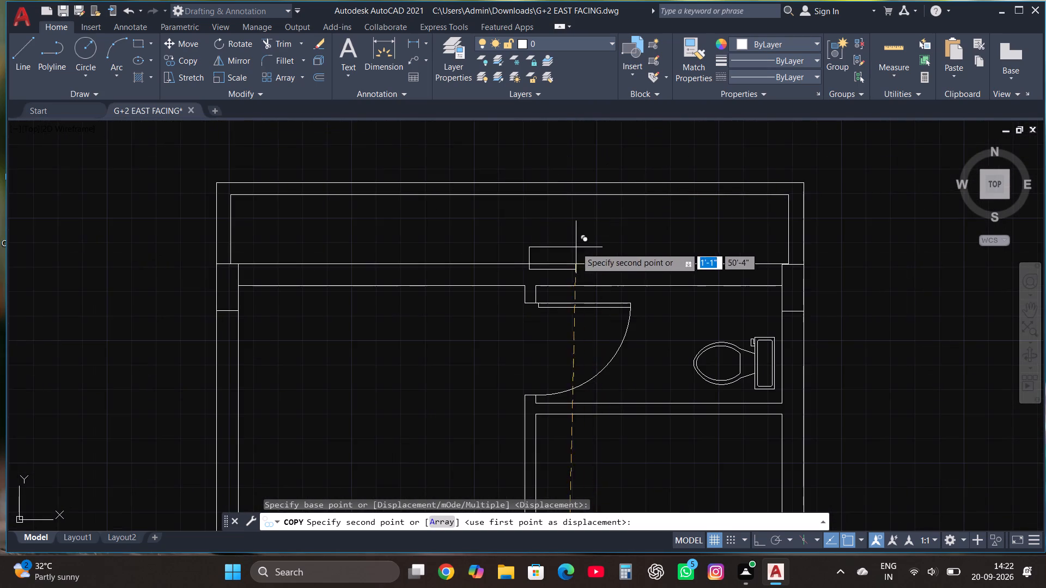
pyautogui.scroll(3, 560, 263)
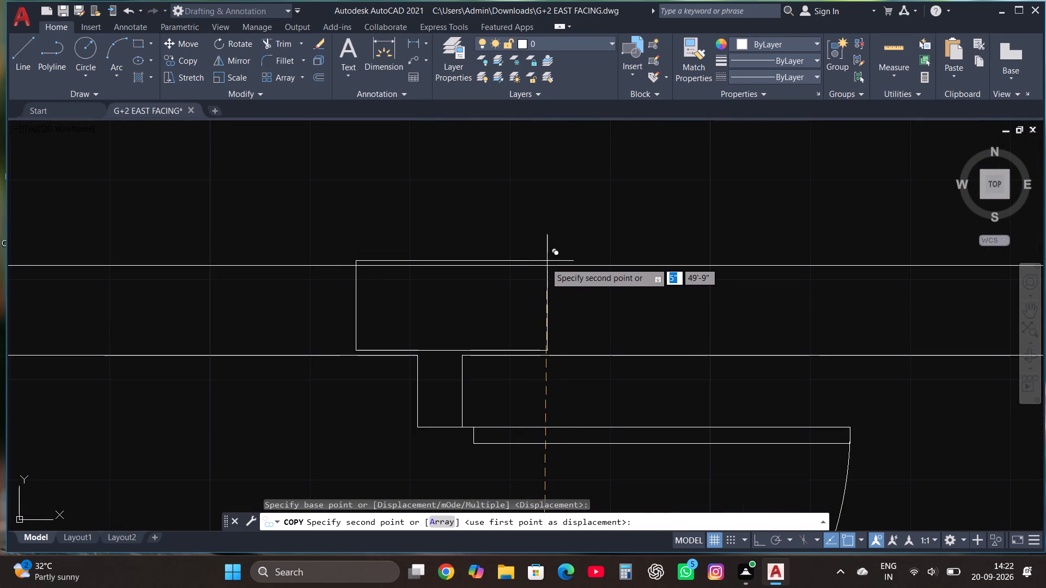
pyautogui.click(542, 265)
pyautogui.press('Escape')
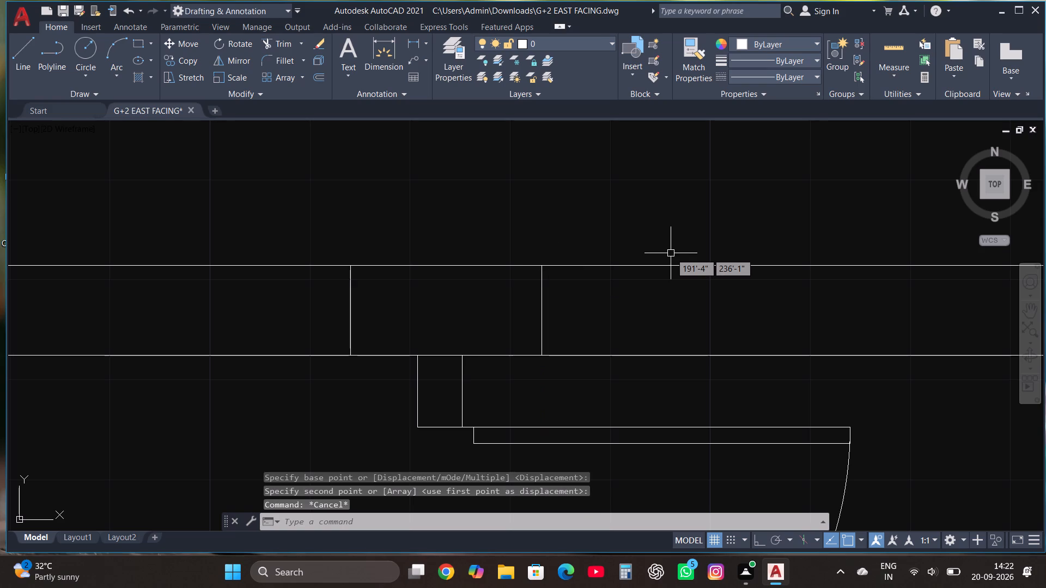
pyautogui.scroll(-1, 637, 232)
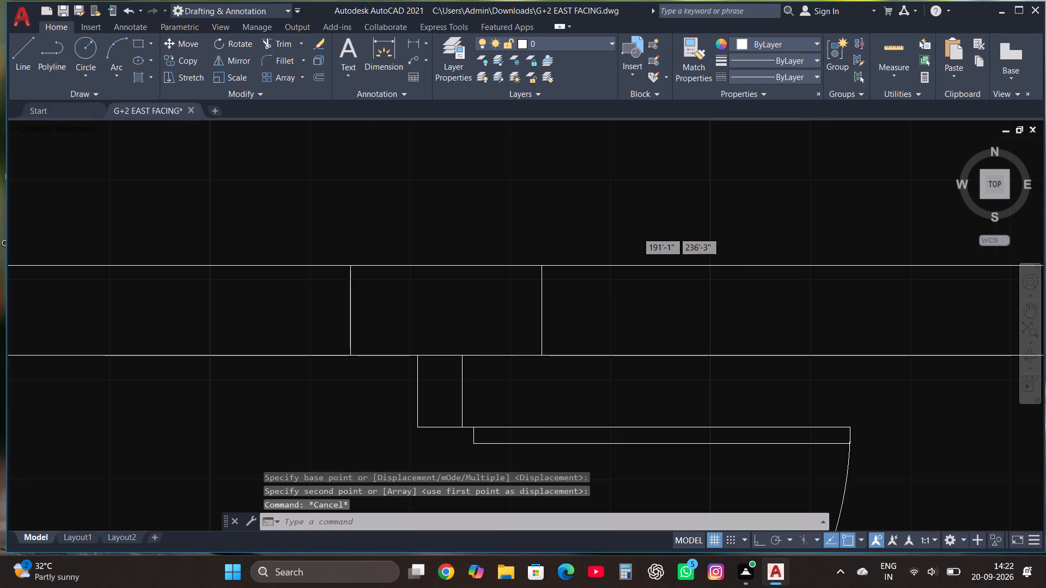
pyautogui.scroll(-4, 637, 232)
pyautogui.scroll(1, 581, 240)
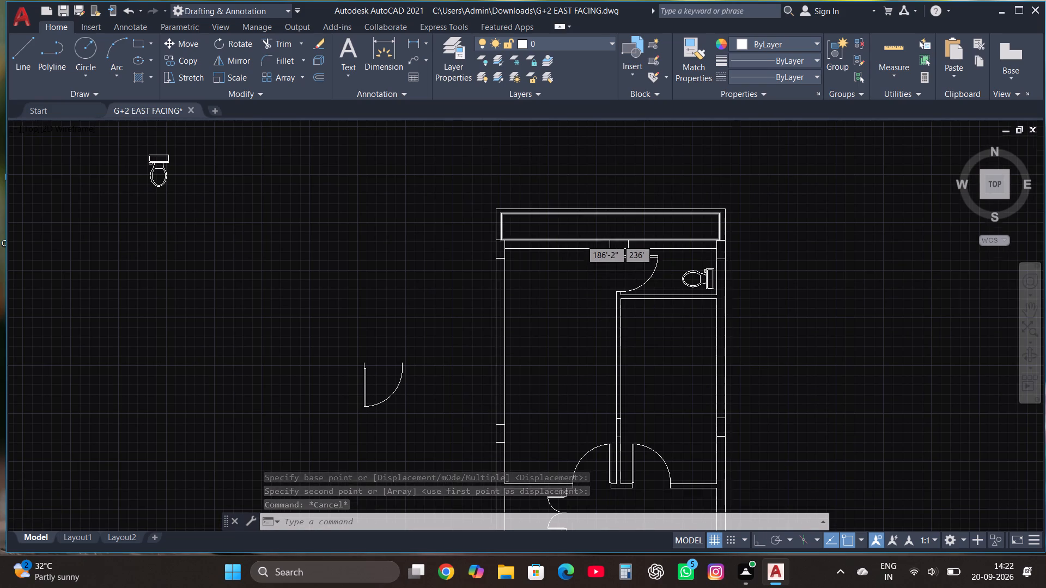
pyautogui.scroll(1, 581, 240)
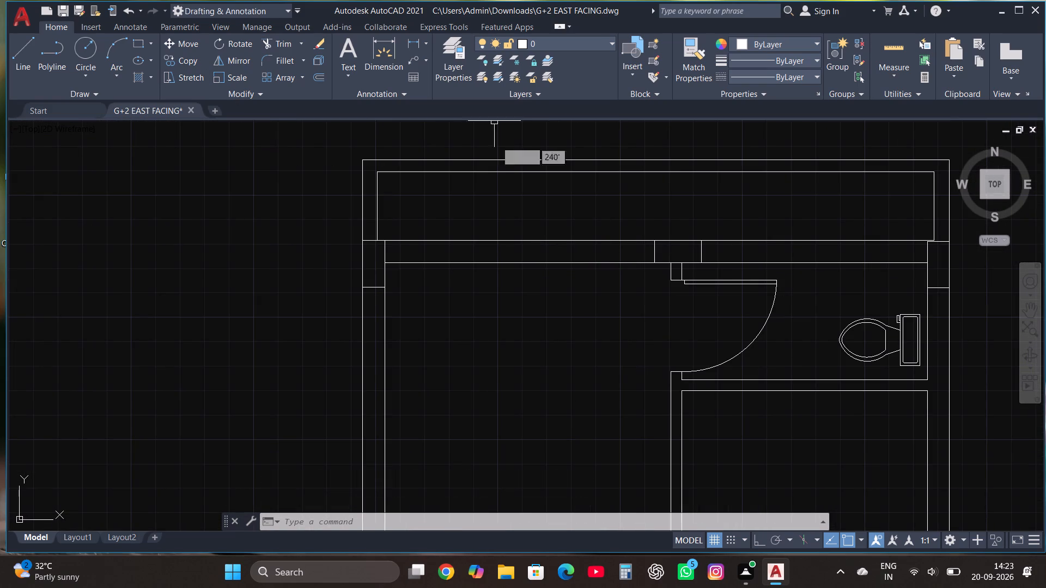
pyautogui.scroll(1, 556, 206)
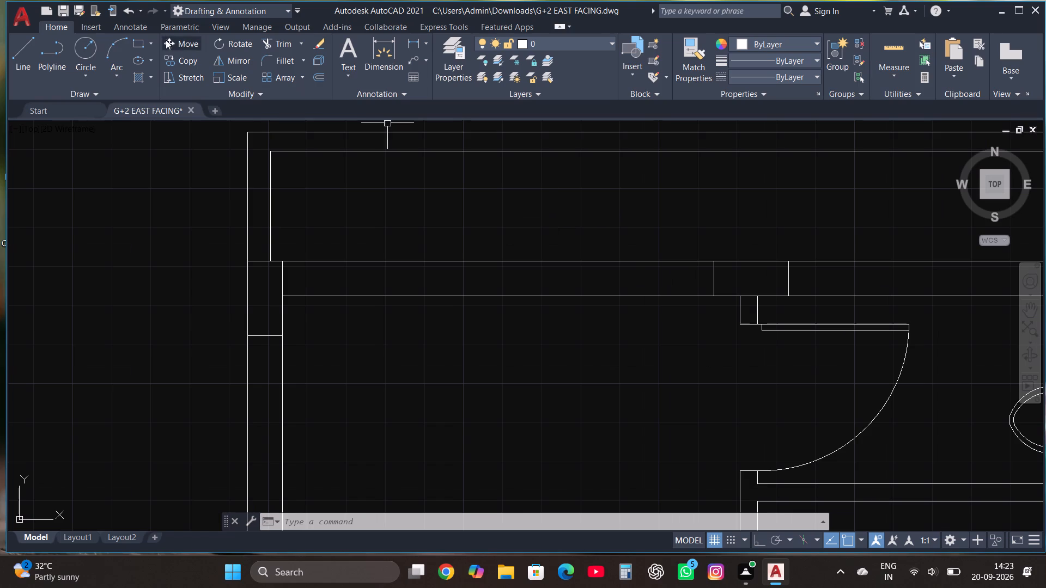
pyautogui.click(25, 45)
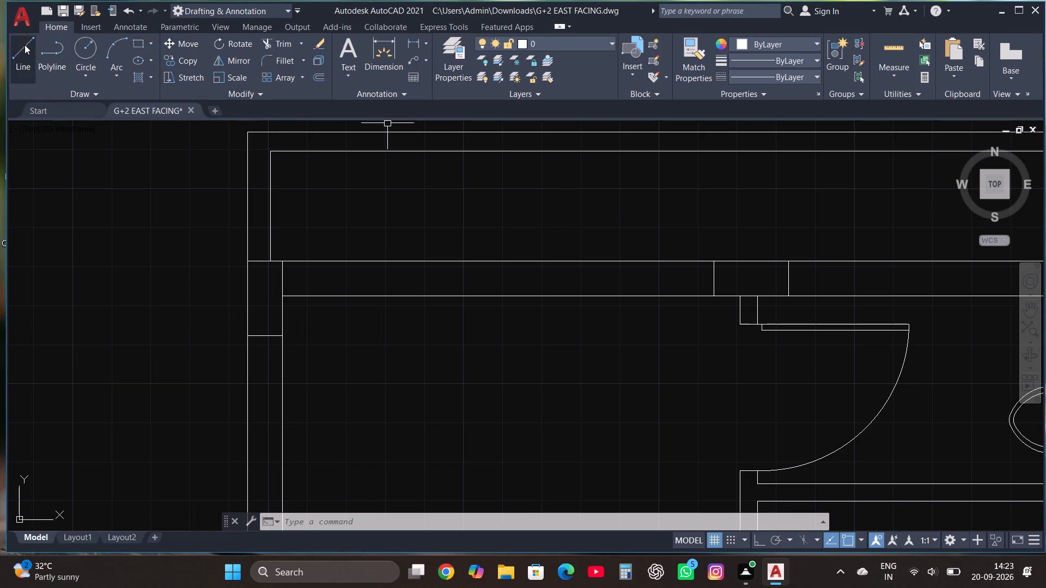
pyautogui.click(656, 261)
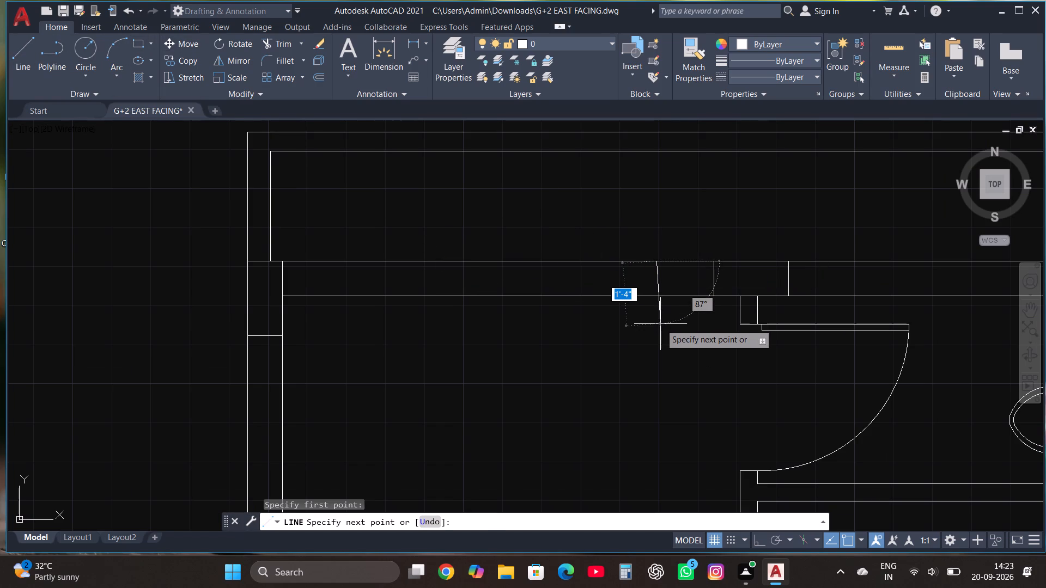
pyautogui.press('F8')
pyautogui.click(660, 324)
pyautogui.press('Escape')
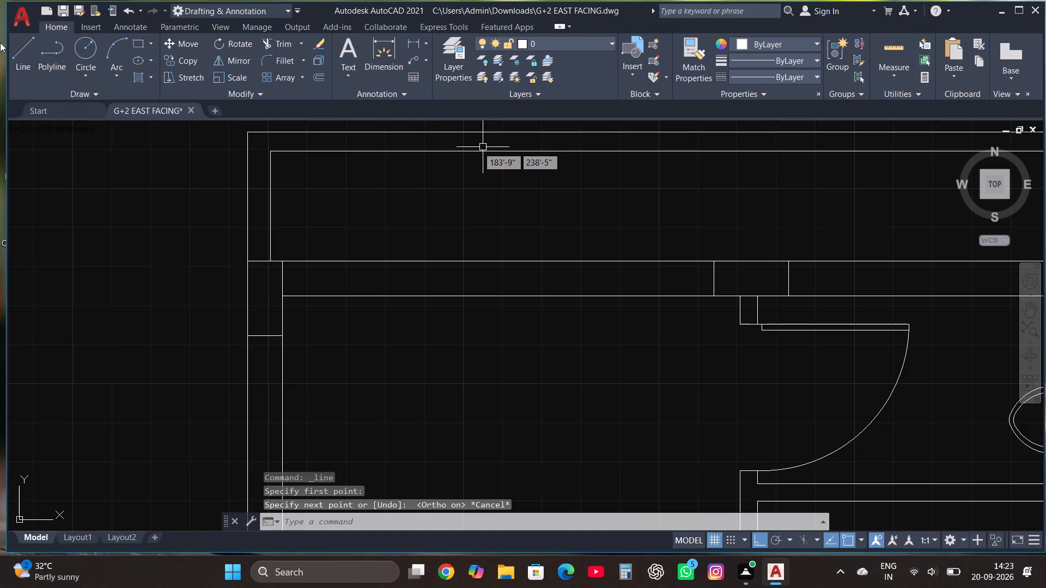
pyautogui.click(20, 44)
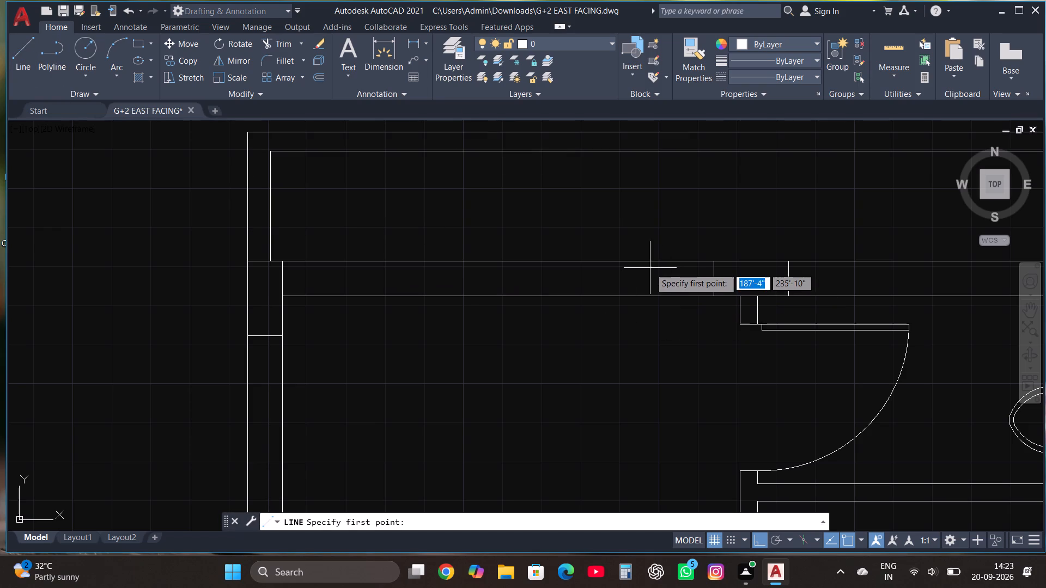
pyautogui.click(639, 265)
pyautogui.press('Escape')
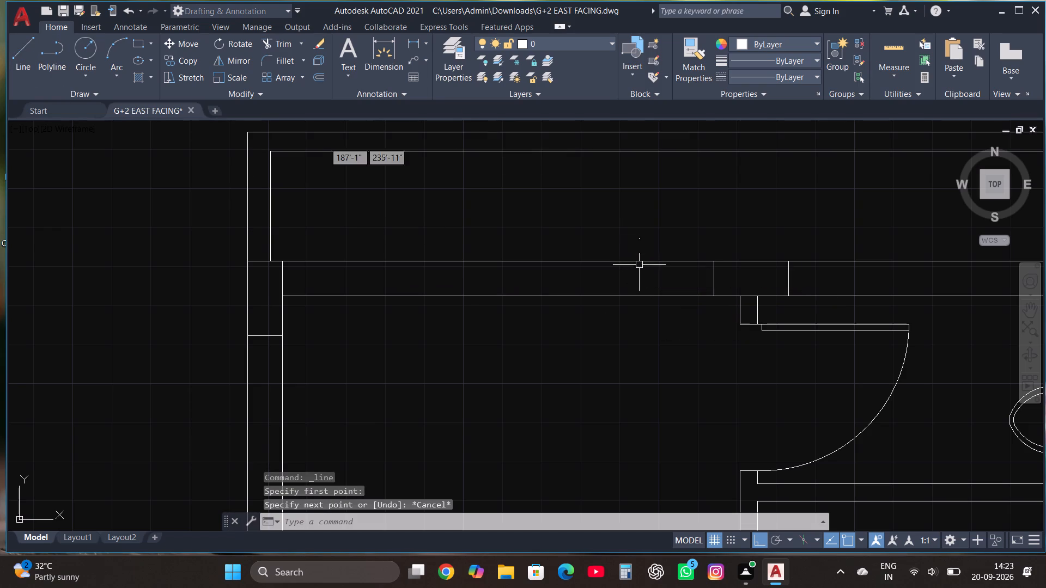
# Draw a vertical line across the north wall a little west of the copied column and trim its part projecting south of the wall.
pyautogui.click(17, 57)
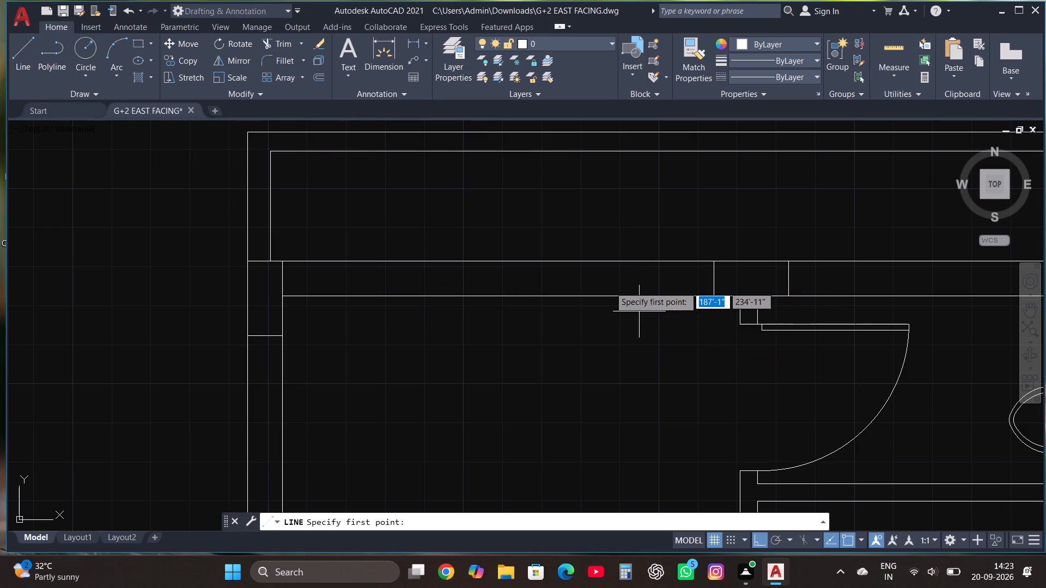
pyautogui.click(640, 260)
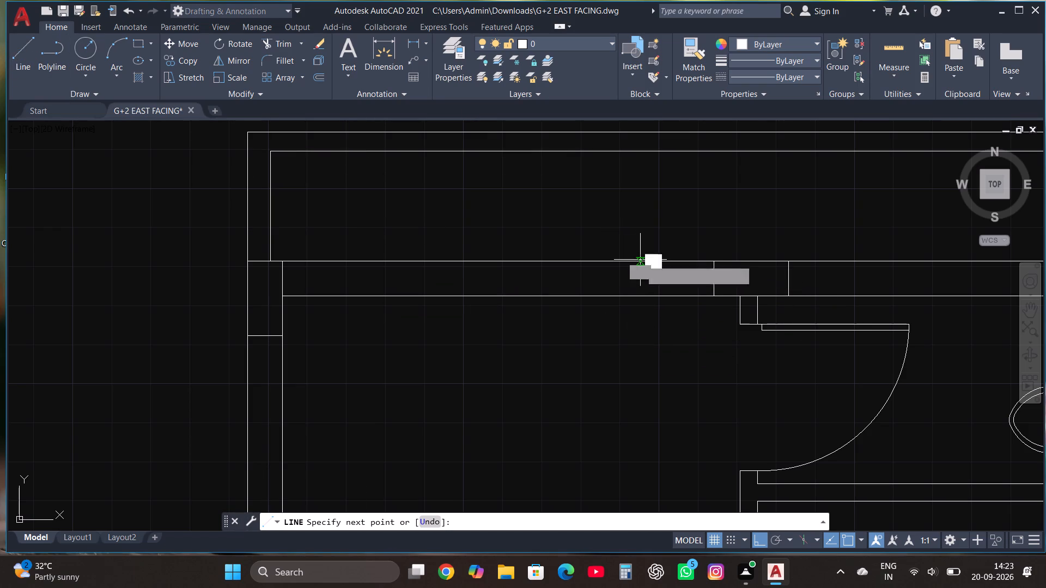
pyautogui.click(641, 321)
pyautogui.press('Escape')
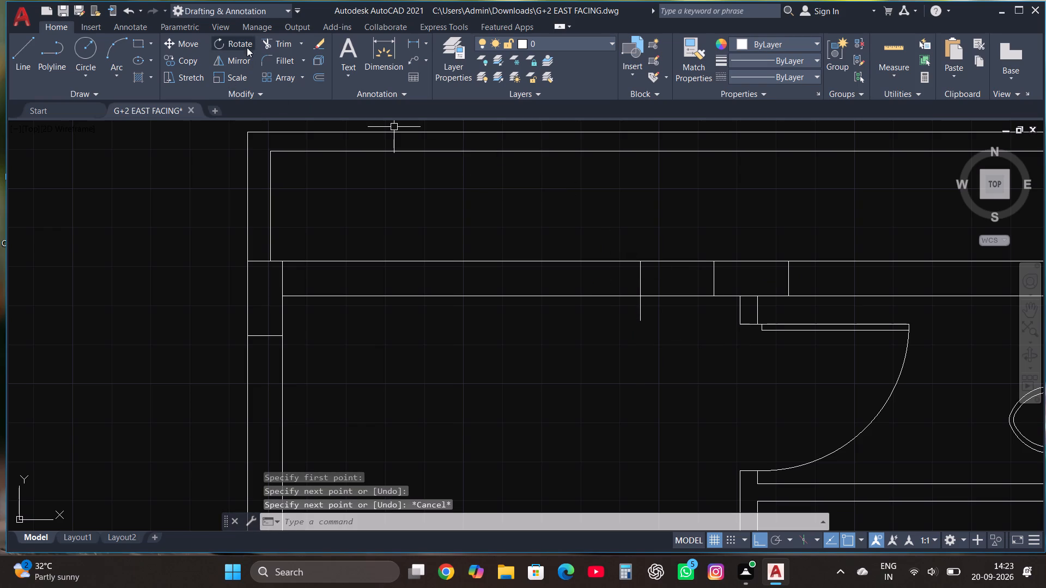
pyautogui.click(283, 41)
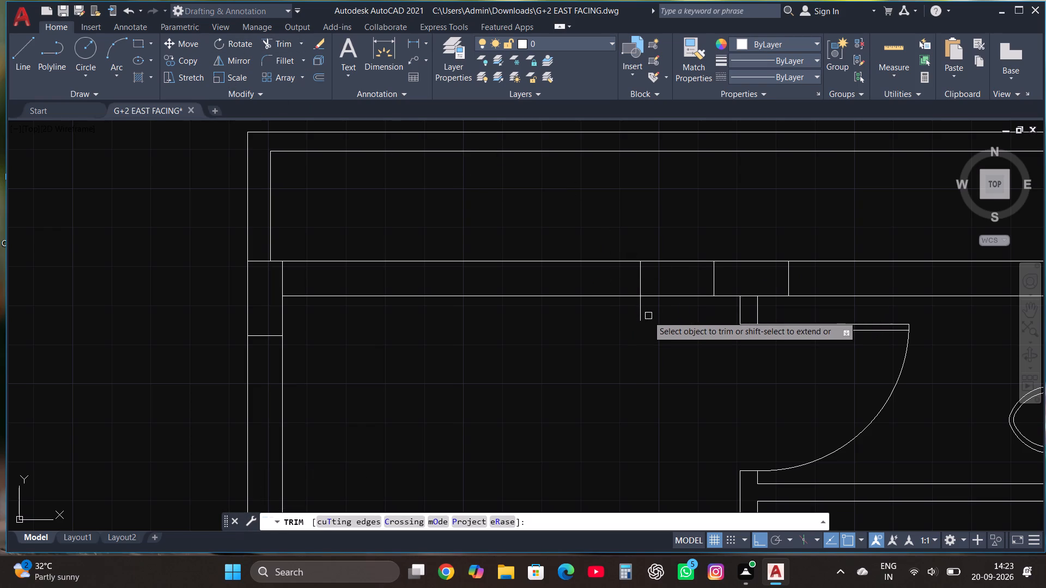
pyautogui.click(642, 314)
pyautogui.press('Escape')
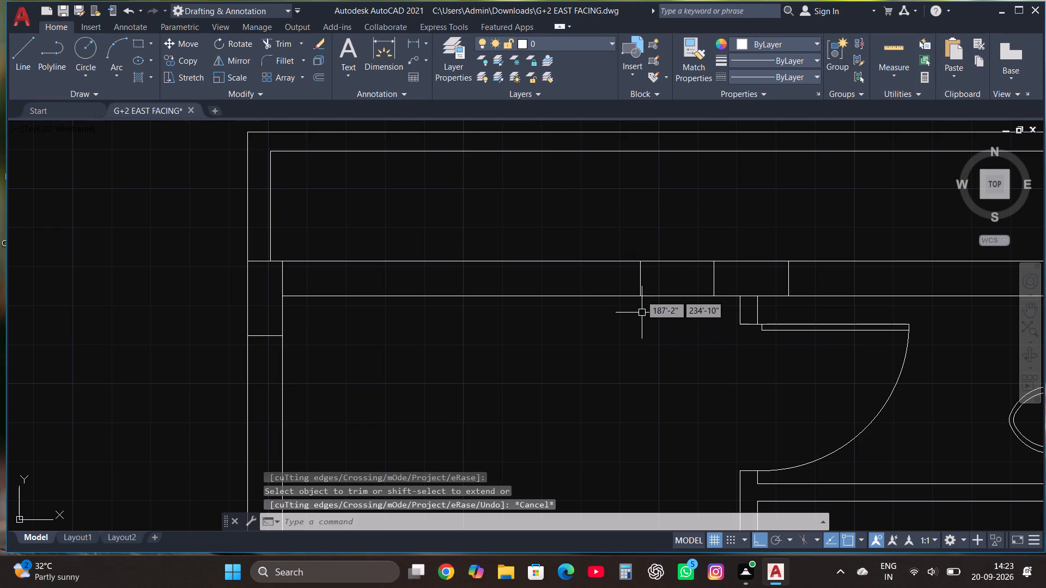
# Copy that window jamb line 4' to the west along the north wall.
pyautogui.click(638, 281)
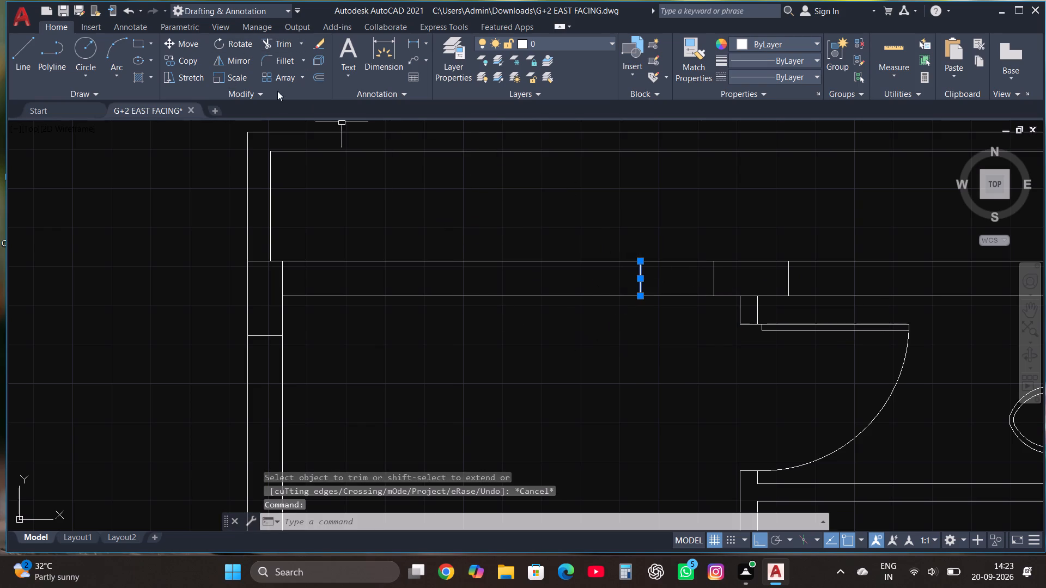
pyautogui.click(184, 59)
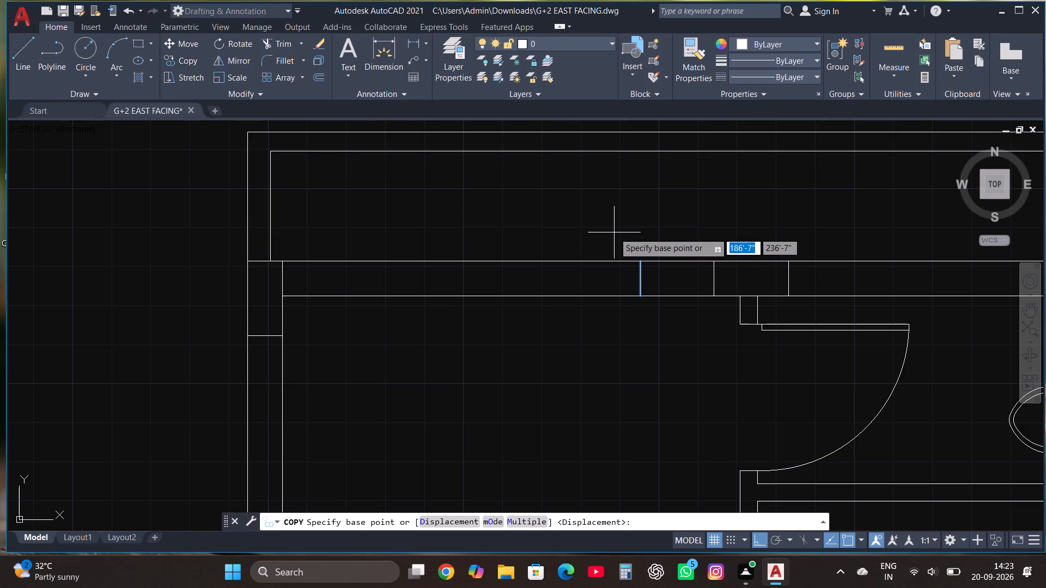
pyautogui.click(640, 283)
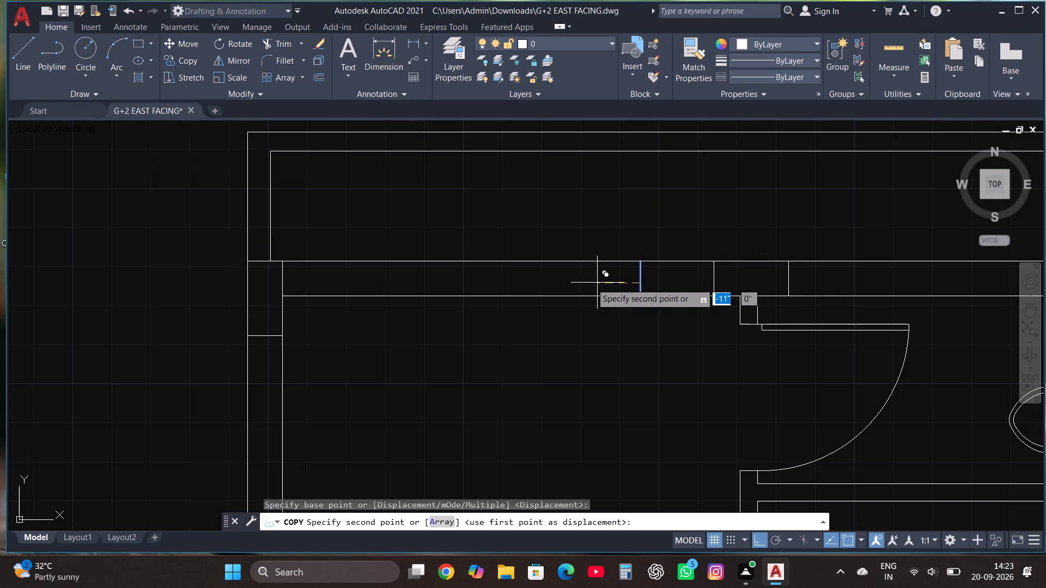
pyautogui.write("4'")
pyautogui.press('Return')
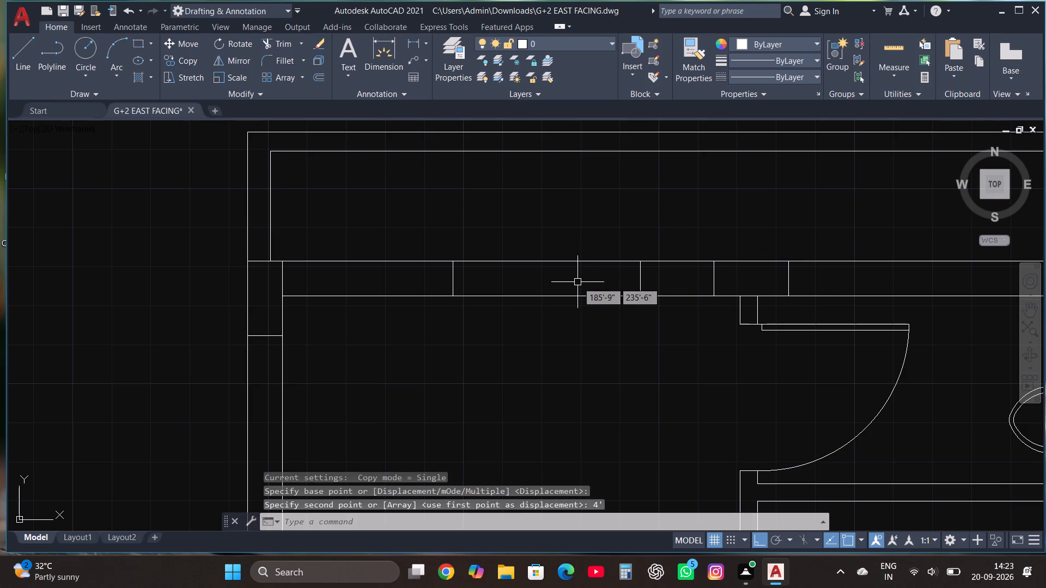
pyautogui.press('Escape')
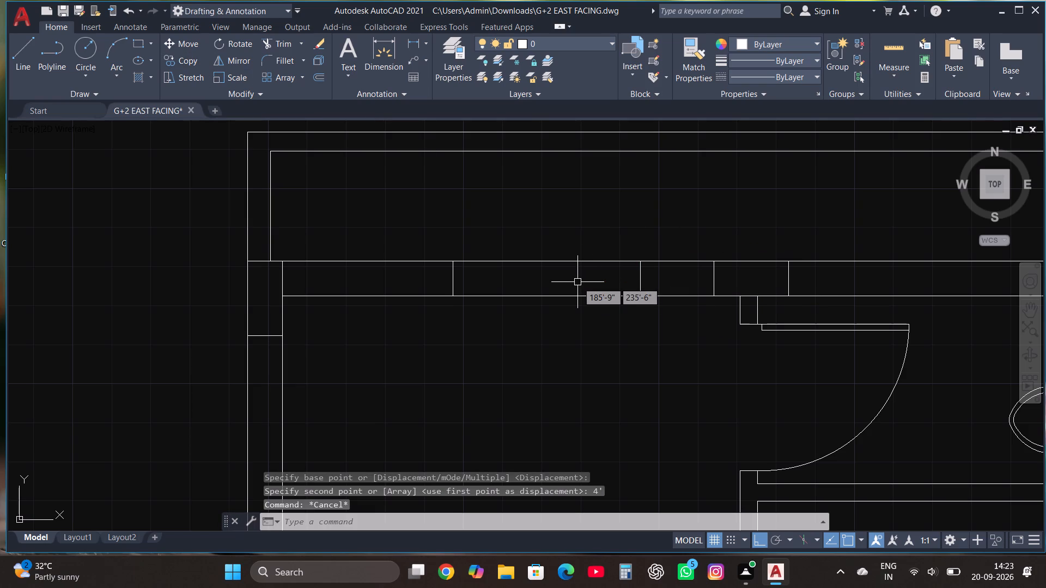
# Draw the window's centre line between the midpoints of the two jamb lines in the north wall.
pyautogui.click(20, 57)
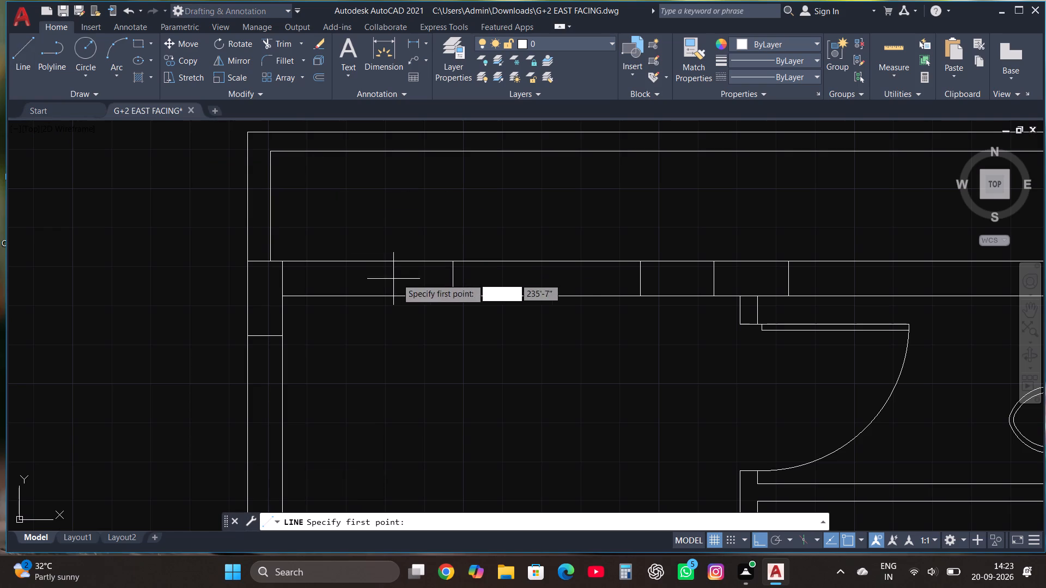
pyautogui.click(453, 277)
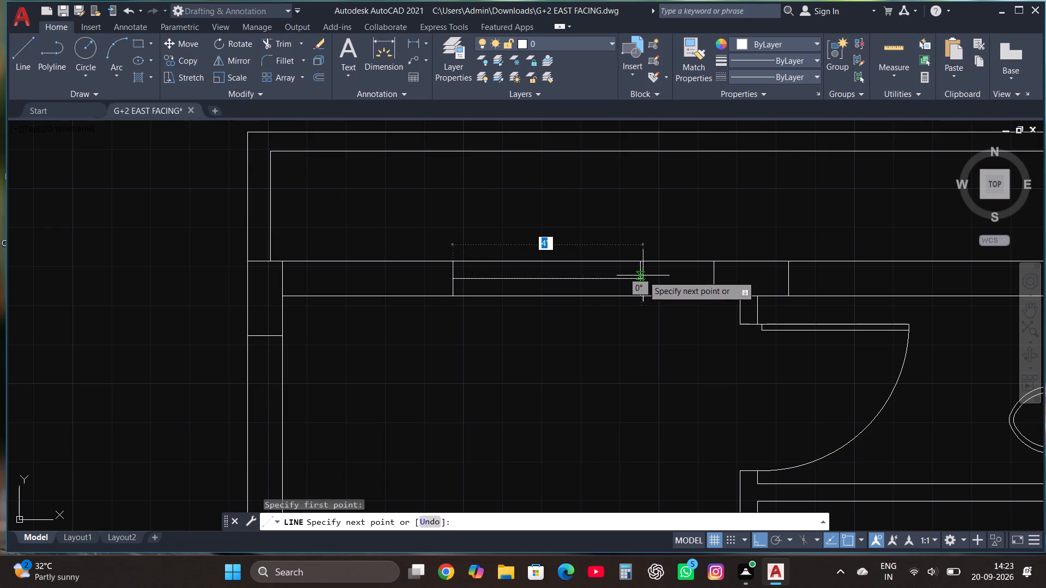
pyautogui.click(639, 280)
pyautogui.press('Escape')
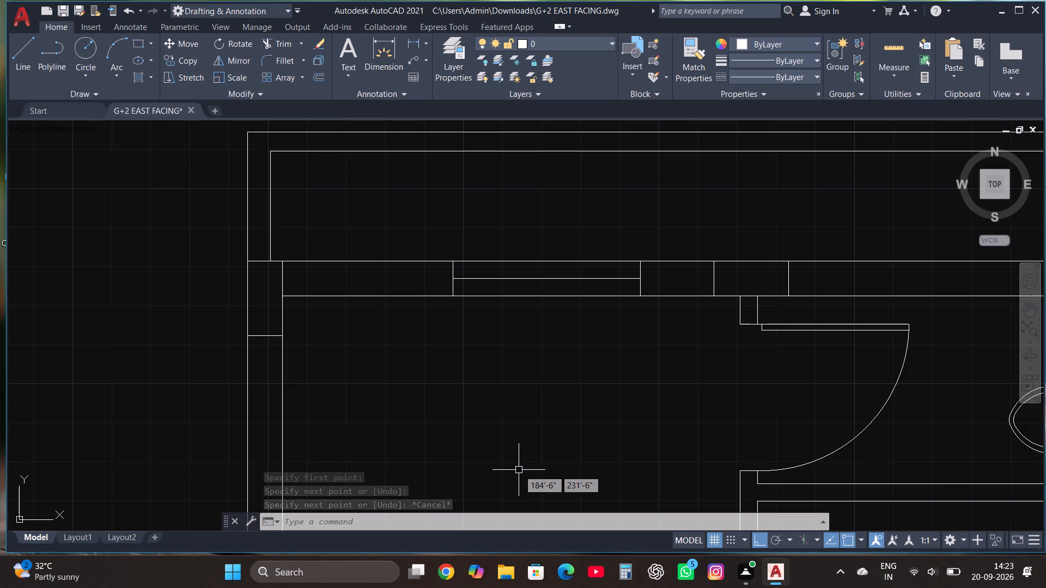
# Draw a horizontal line across the east wall of the northern toilet, a little south of the corner column, and trim its part projecting outside.
pyautogui.scroll(-1, 520, 475)
pyautogui.scroll(-1, 587, 352)
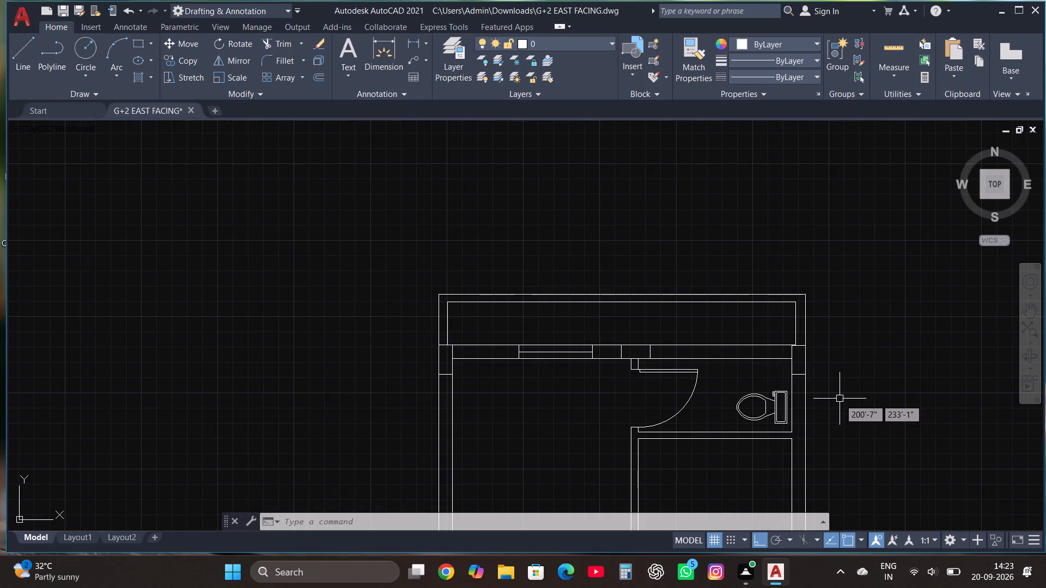
pyautogui.scroll(3, 840, 410)
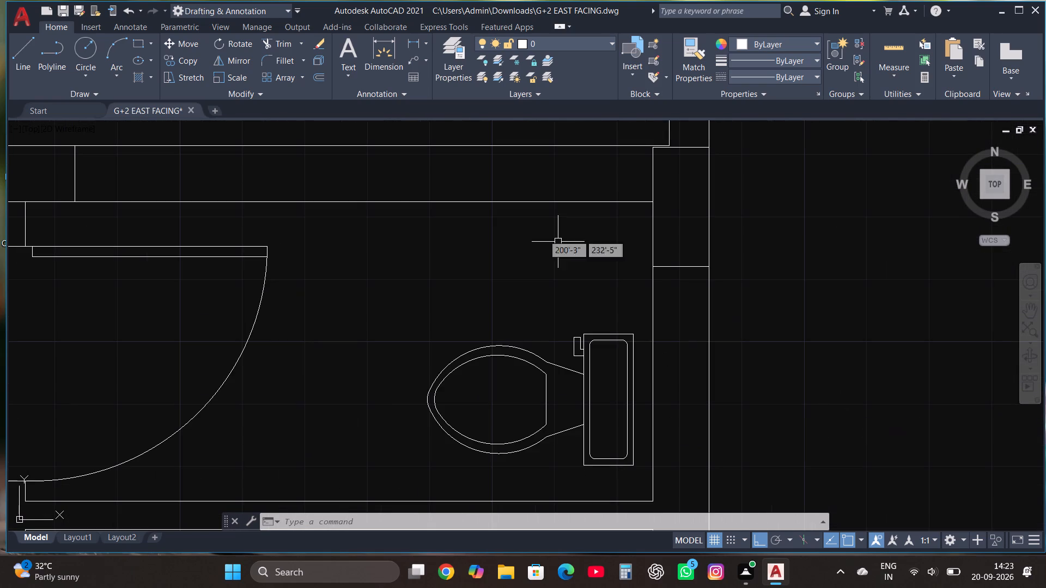
pyautogui.click(26, 47)
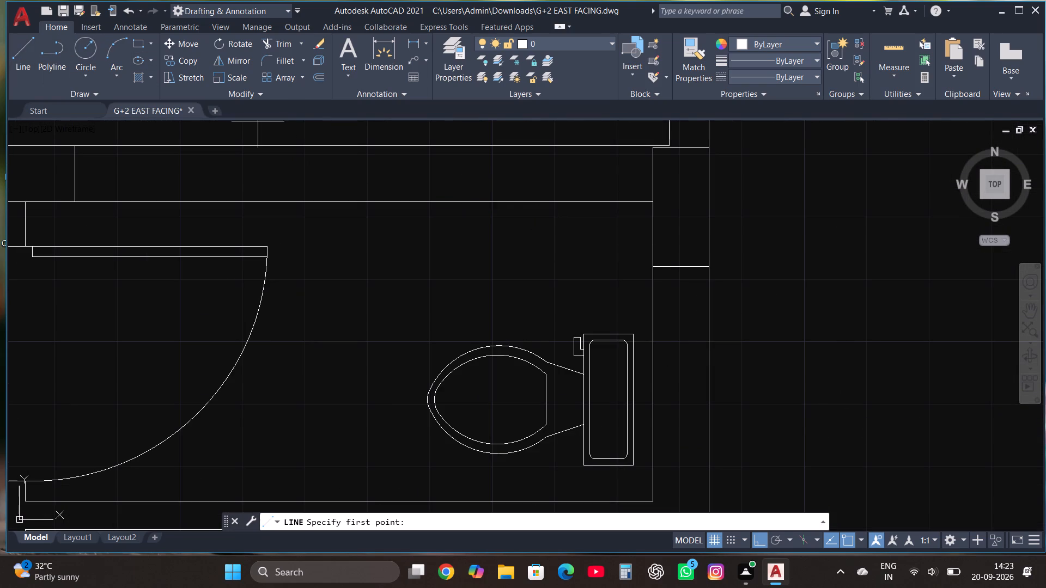
pyautogui.click(650, 330)
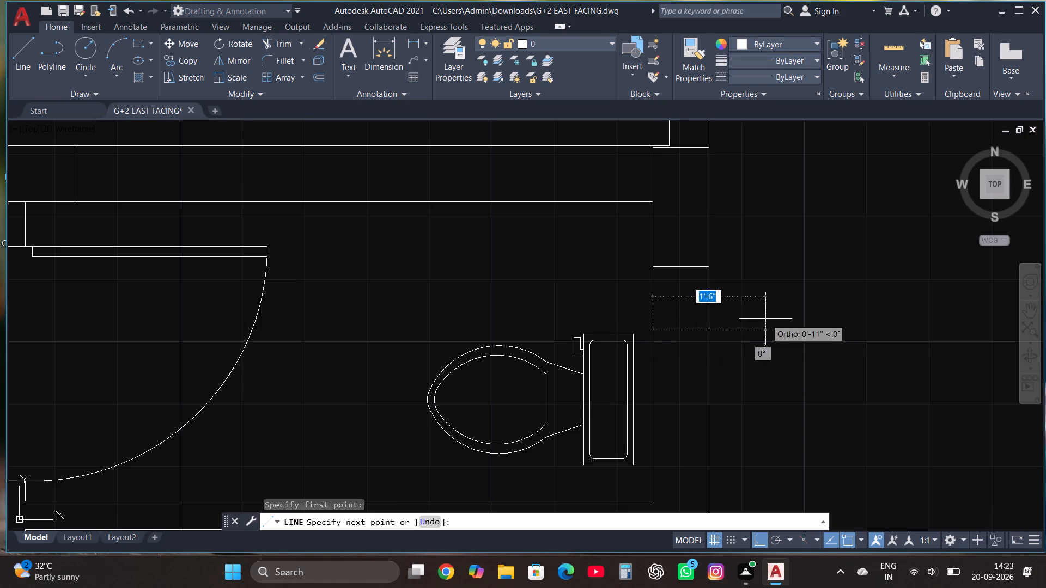
pyautogui.click(765, 318)
pyautogui.press('Escape')
pyautogui.click(283, 43)
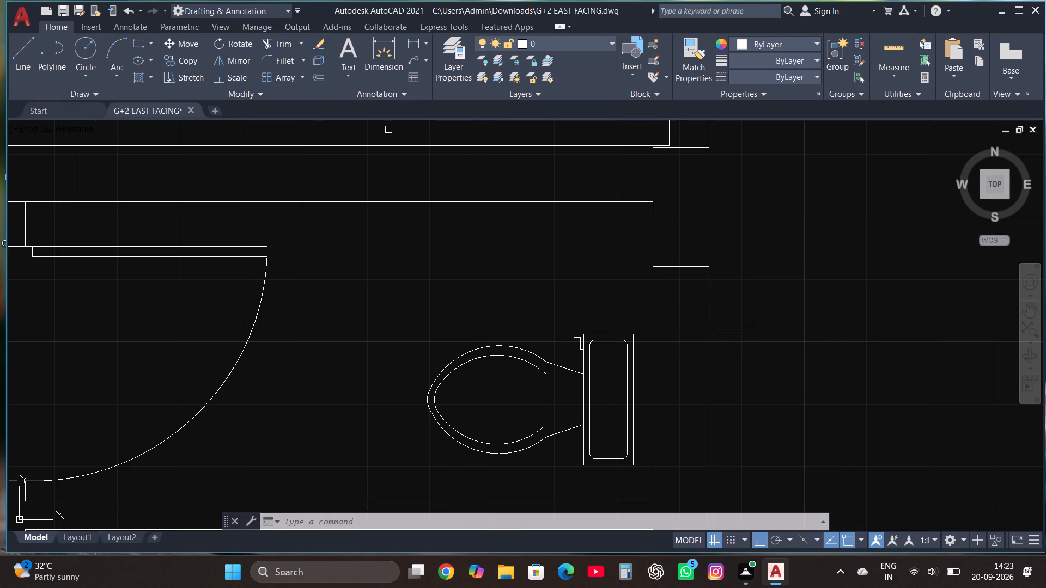
pyautogui.click(755, 331)
pyautogui.press('Escape')
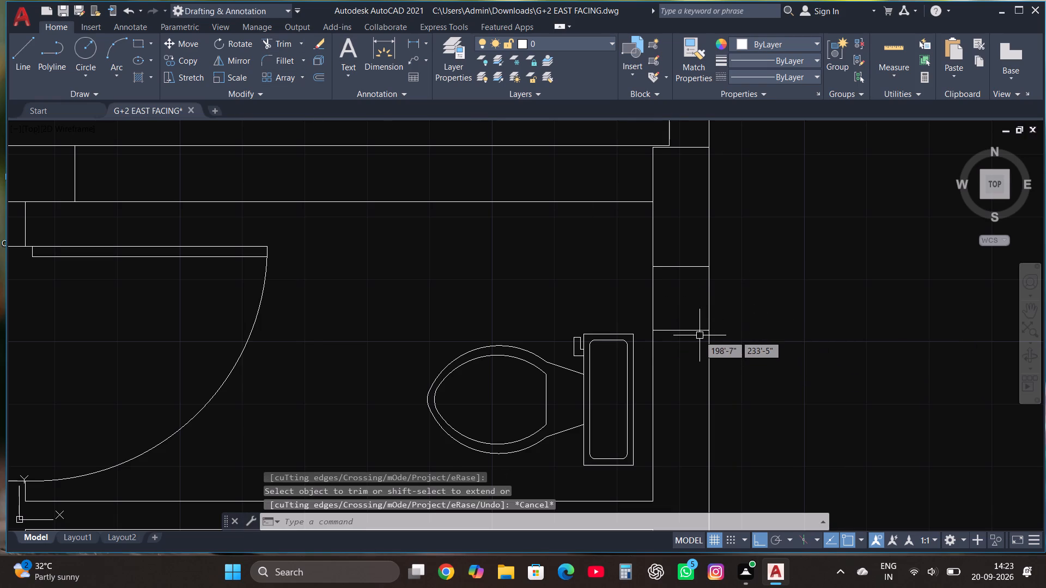
# Copy that window jamb line 2' to the south along the toilet's east wall.
pyautogui.click(698, 331)
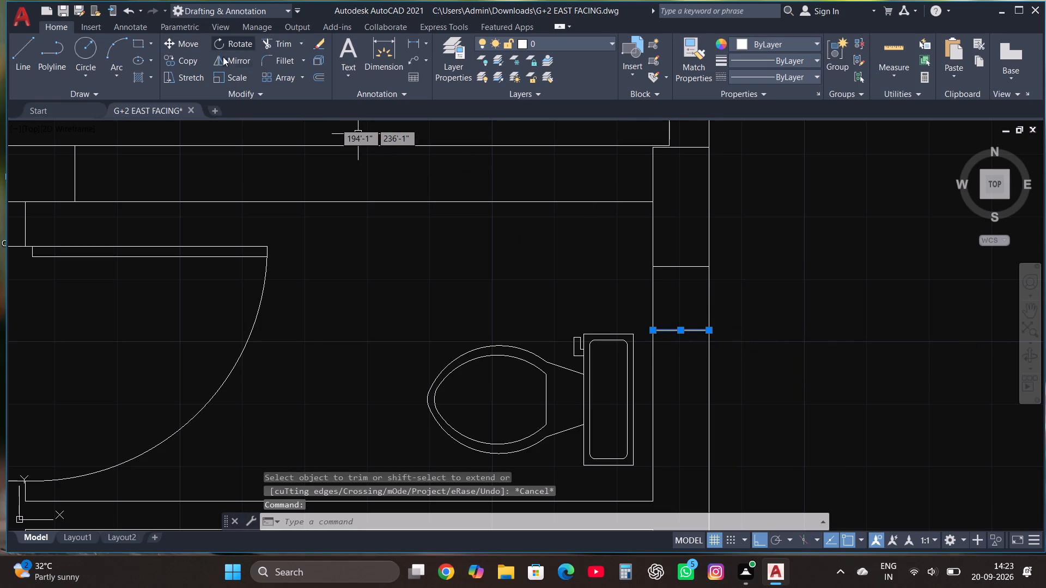
pyautogui.click(183, 58)
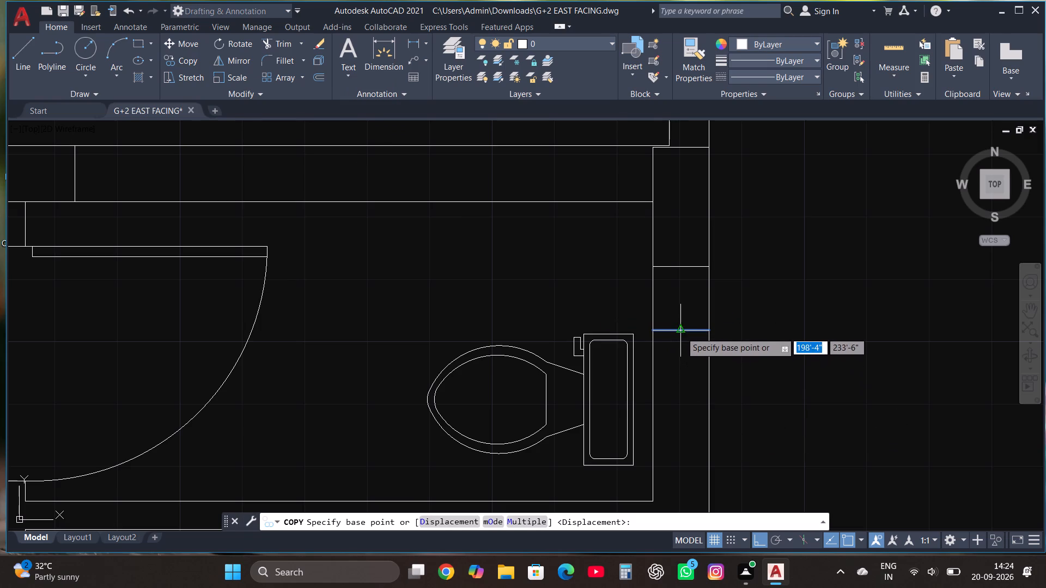
pyautogui.click(681, 331)
pyautogui.write("2'")
pyautogui.press('Return')
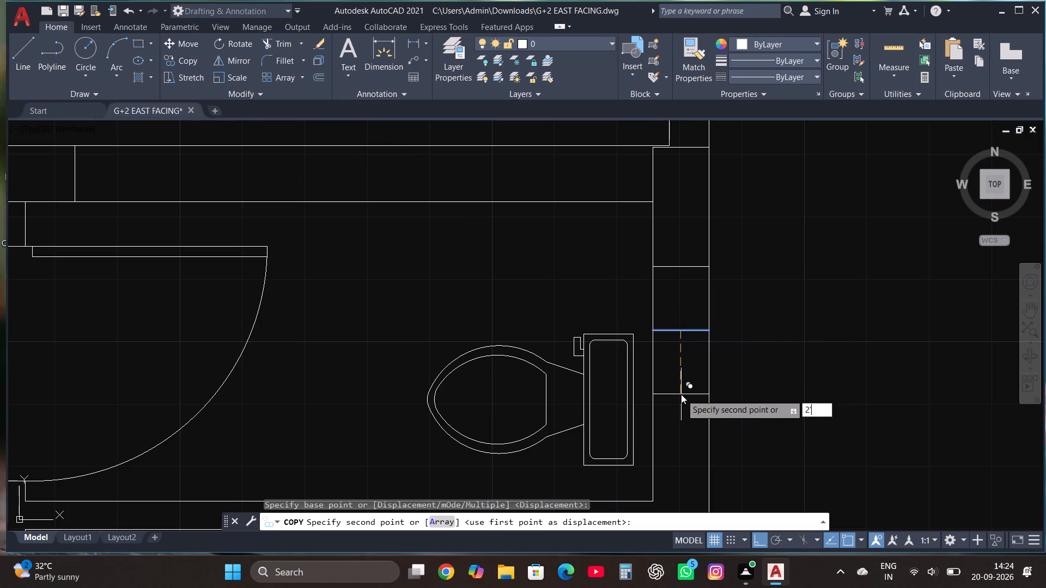
pyautogui.press('Escape')
# Draw the toilet window's centre line between the midpoints of the two jamb lines in the east wall.
pyautogui.click(22, 46)
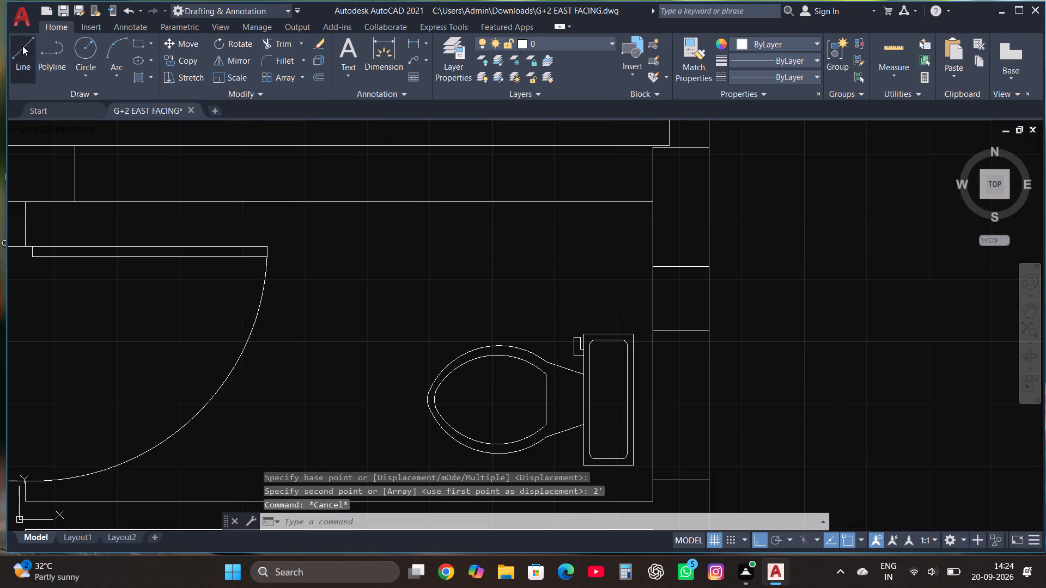
pyautogui.click(680, 330)
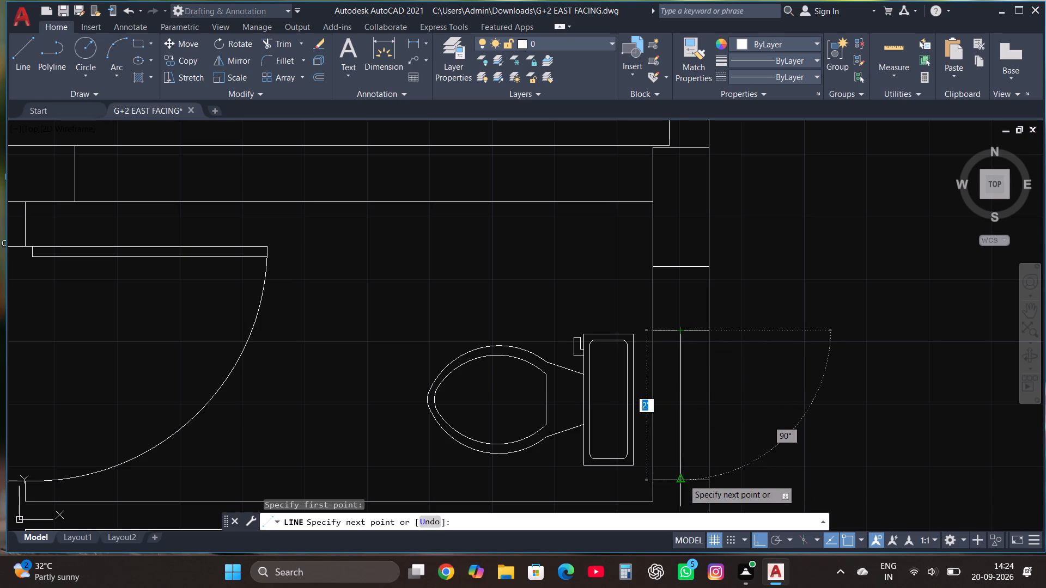
pyautogui.click(683, 479)
pyautogui.press('Escape')
# Draw a horizontal line across the east wall of the room south of the northern toilet and trim its part projecting outside.
pyautogui.scroll(-3, 669, 286)
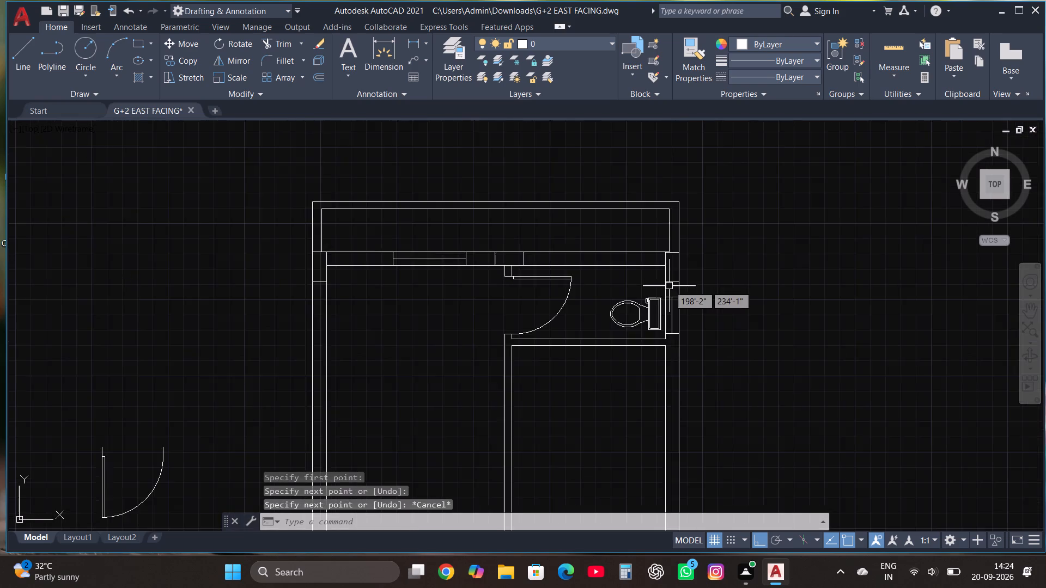
pyautogui.scroll(-2, 669, 286)
pyautogui.scroll(2, 671, 370)
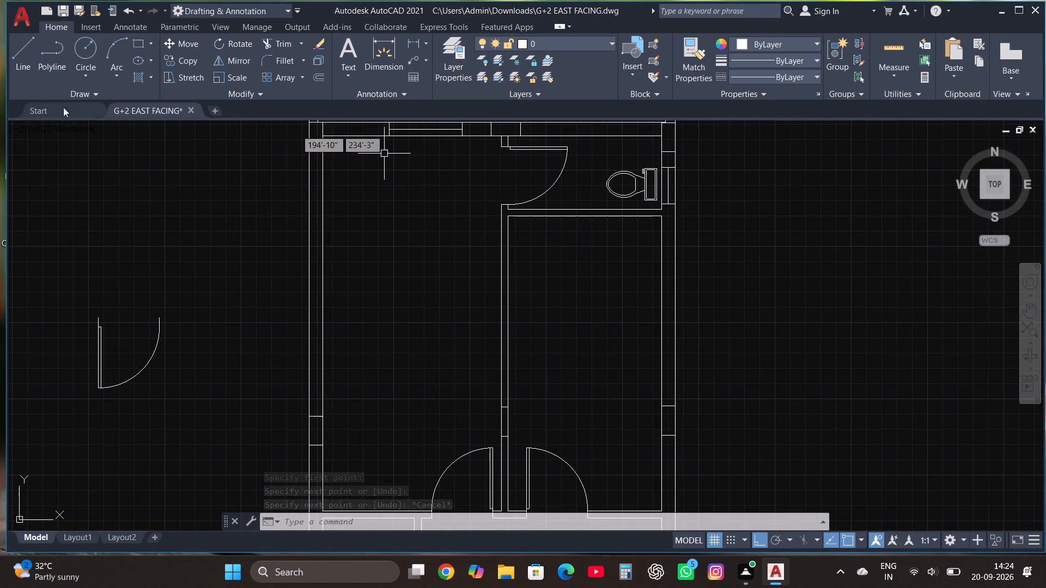
pyautogui.click(26, 53)
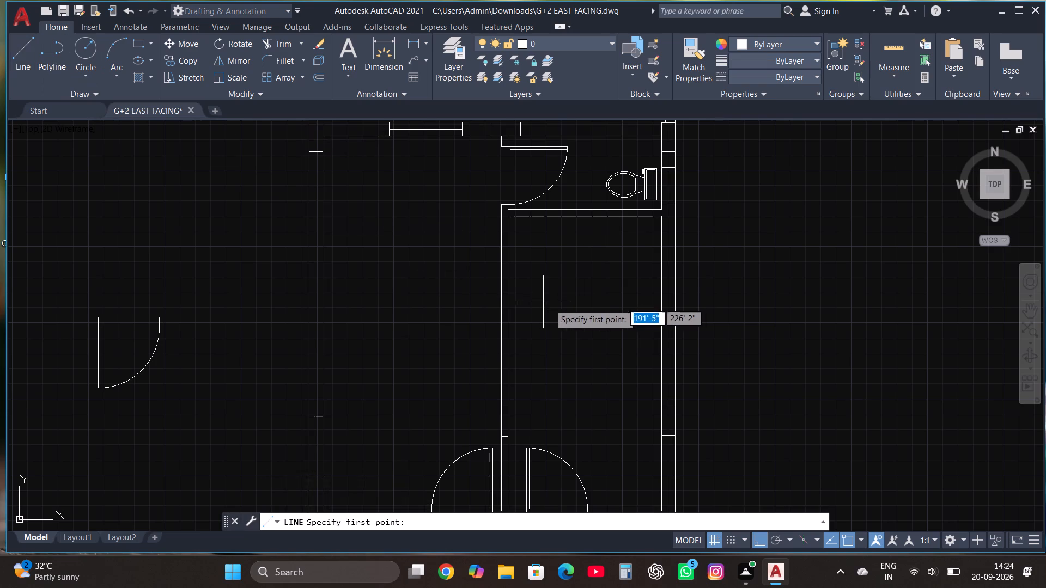
pyautogui.scroll(-2, 678, 326)
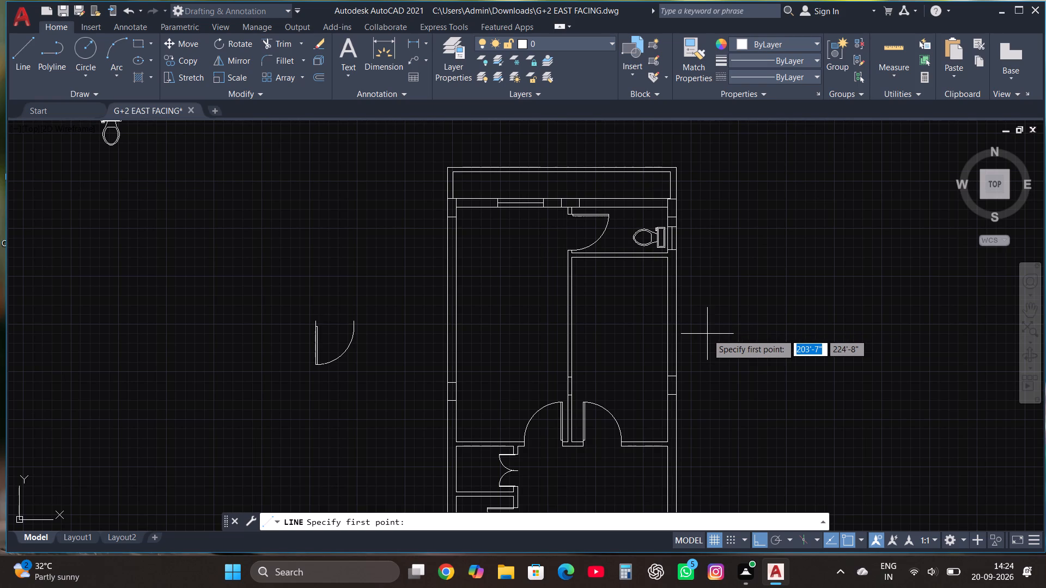
pyautogui.scroll(1, 709, 334)
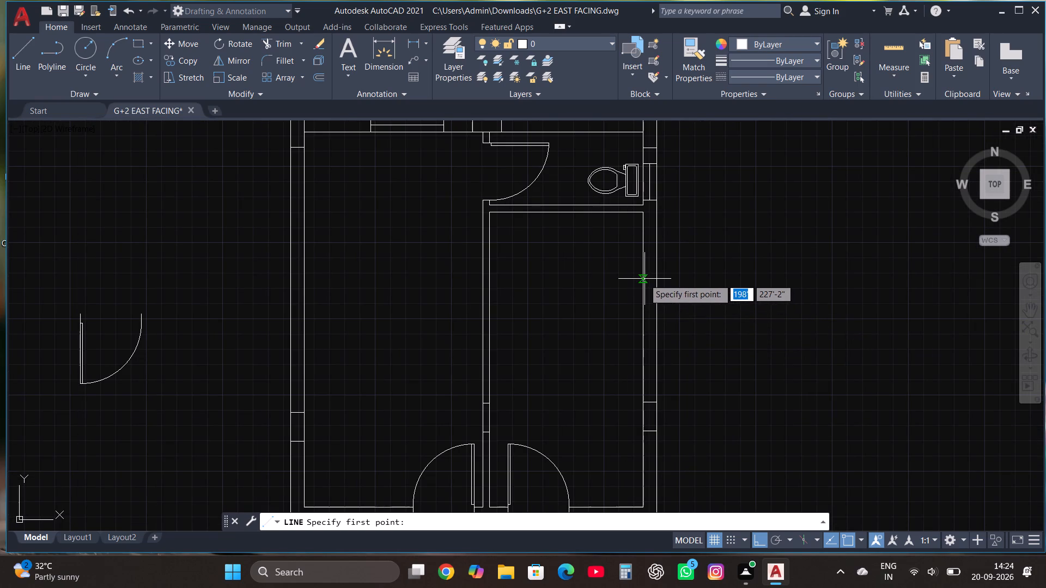
pyautogui.click(643, 278)
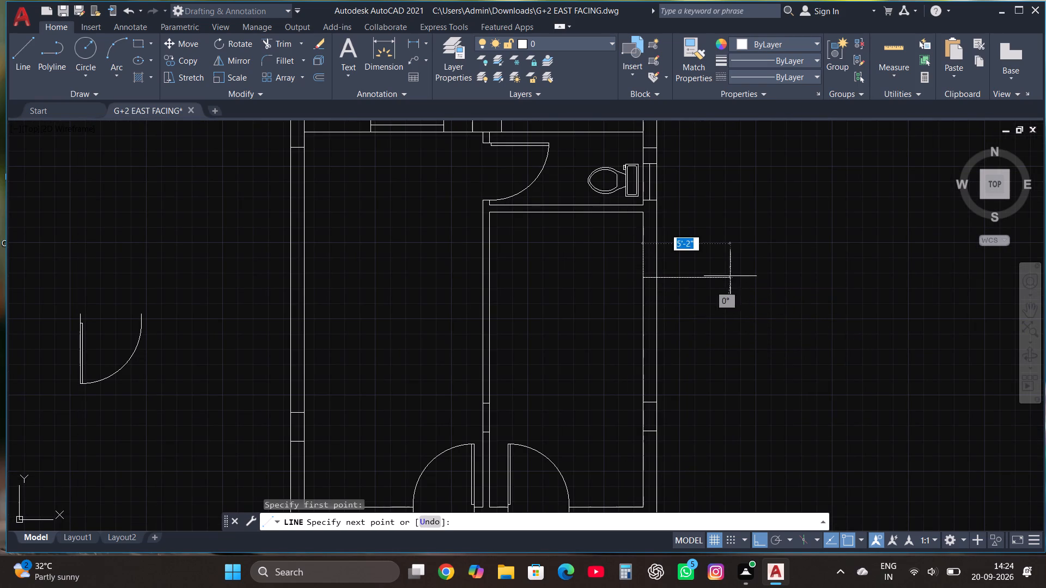
pyautogui.click(698, 278)
pyautogui.press('Escape')
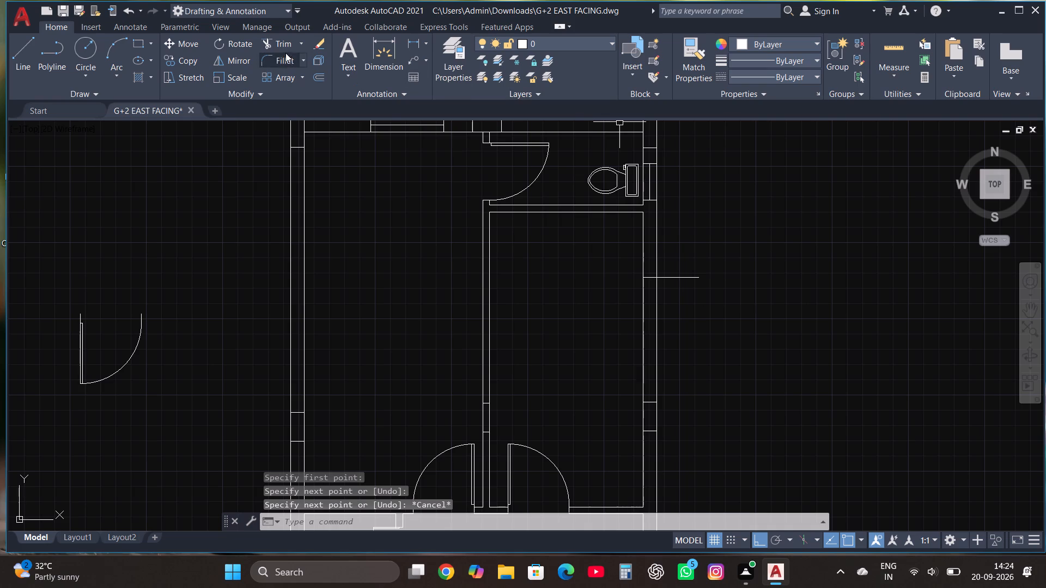
pyautogui.click(285, 44)
pyautogui.click(682, 277)
pyautogui.press('Escape')
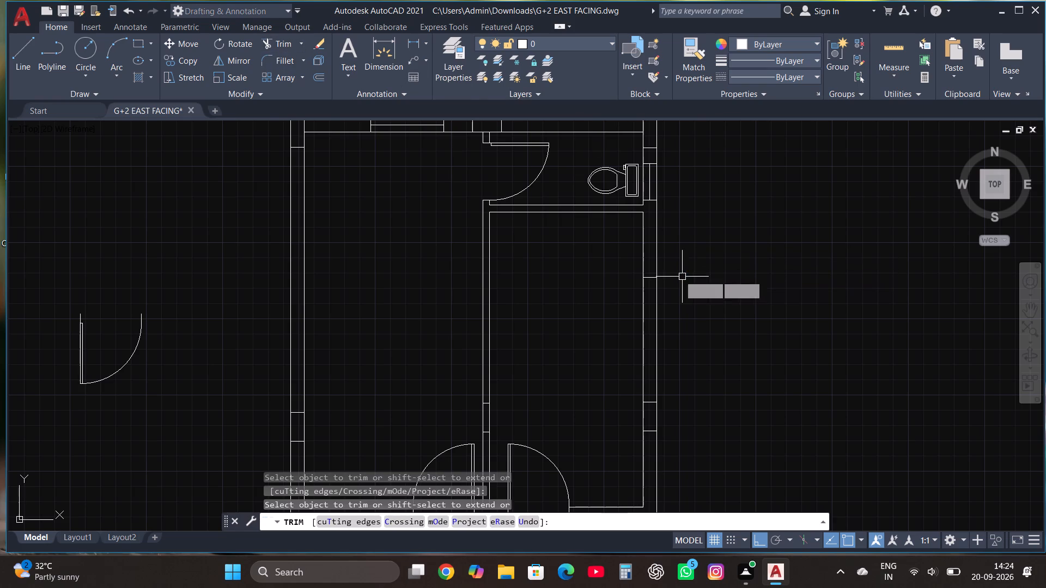
# Copy that window jamb line 4' to the south along the room's east wall.
pyautogui.click(647, 278)
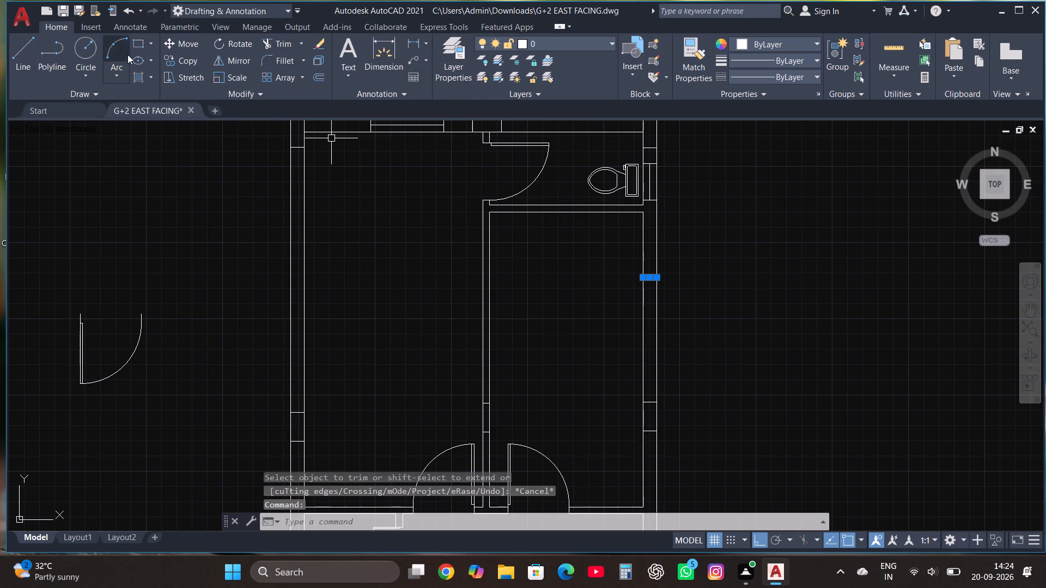
pyautogui.click(185, 59)
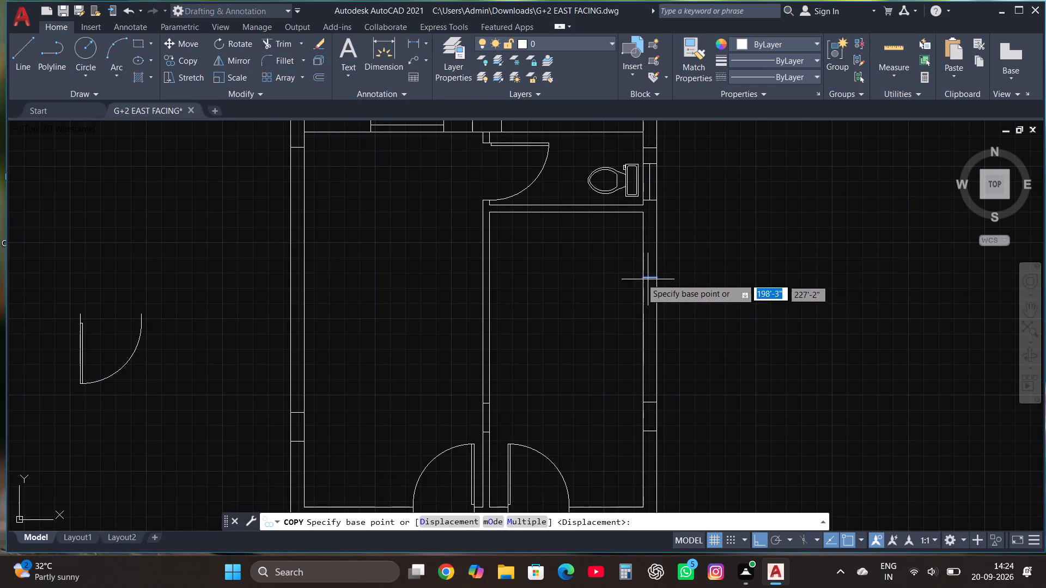
pyautogui.click(648, 277)
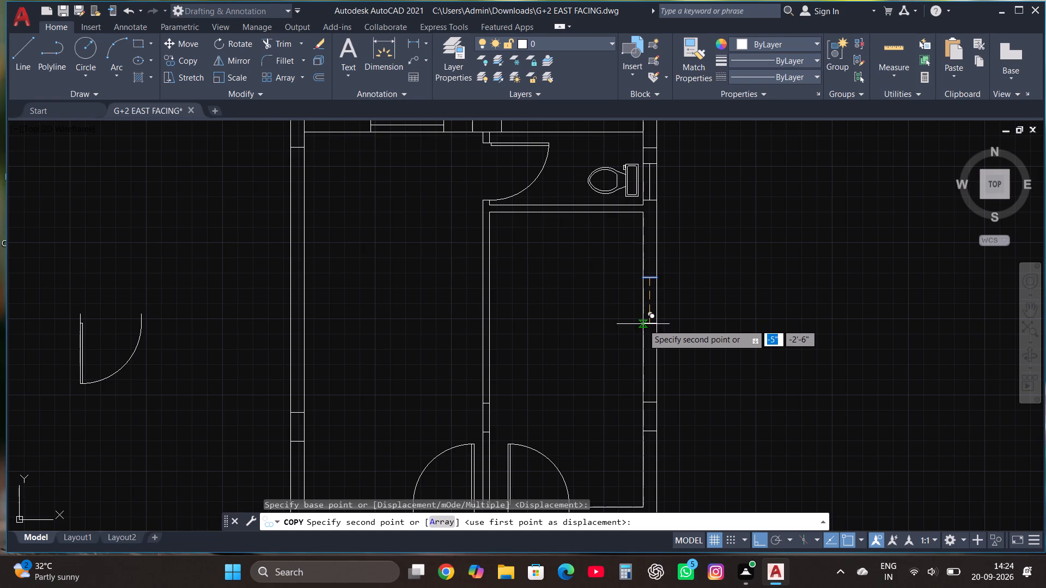
pyautogui.write("4'")
pyautogui.press('Return')
pyautogui.press('Escape')
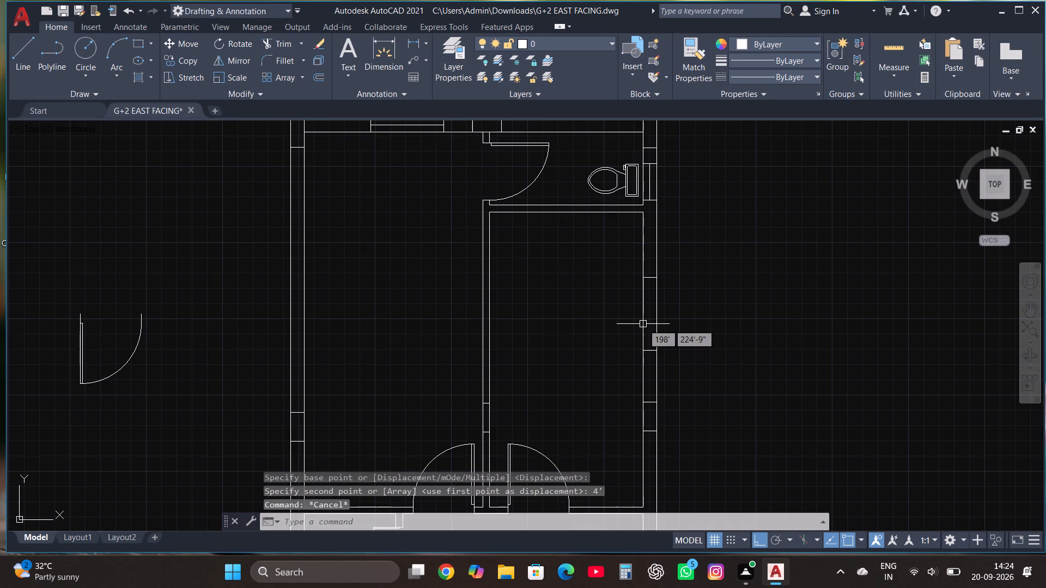
# Draw the window's centre line between the midpoints of the room's two jamb lines in the east wall.
pyautogui.click(22, 50)
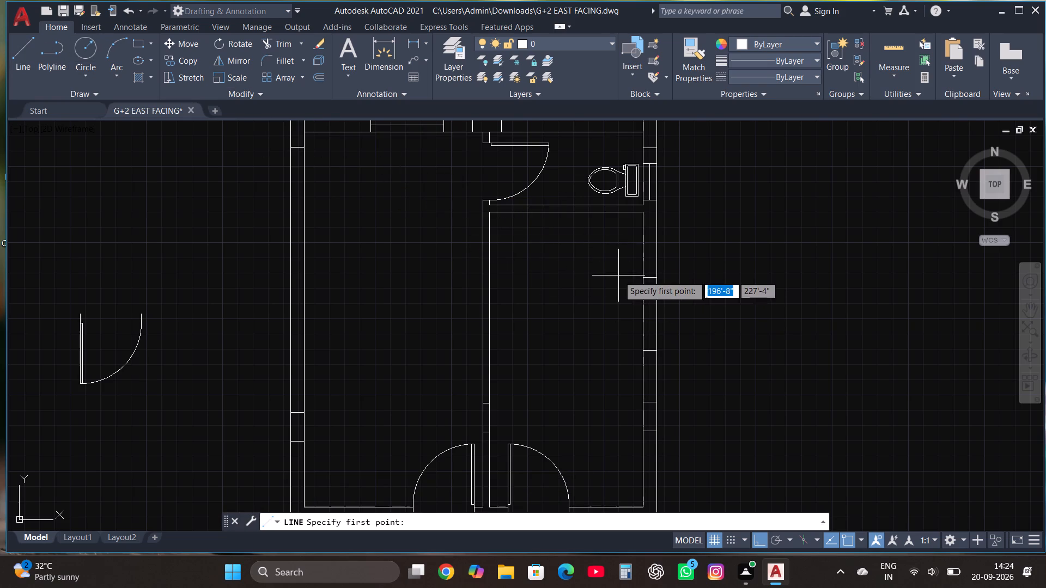
pyautogui.click(651, 276)
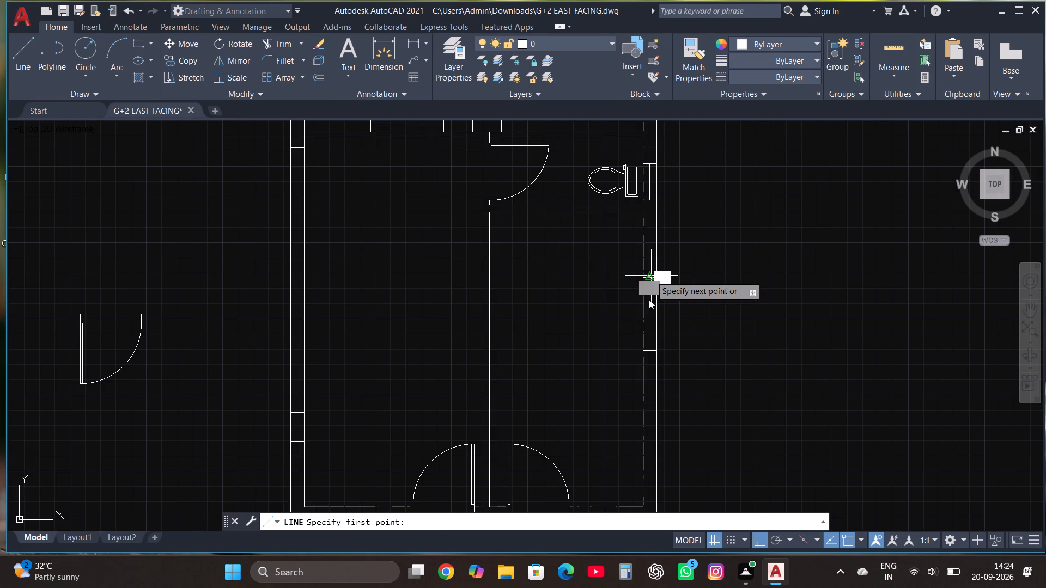
pyautogui.click(648, 351)
pyautogui.press('Escape')
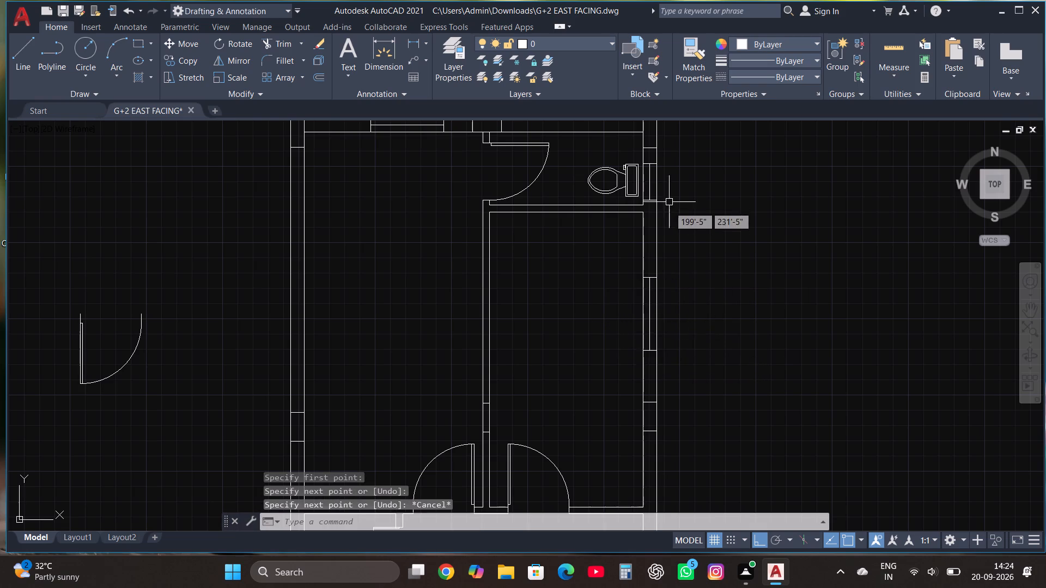
# Draw a horizontal line across the central hall's east wall, level with the partition below the double-door room, and trim its part projecting outside.
pyautogui.scroll(-3, 669, 210)
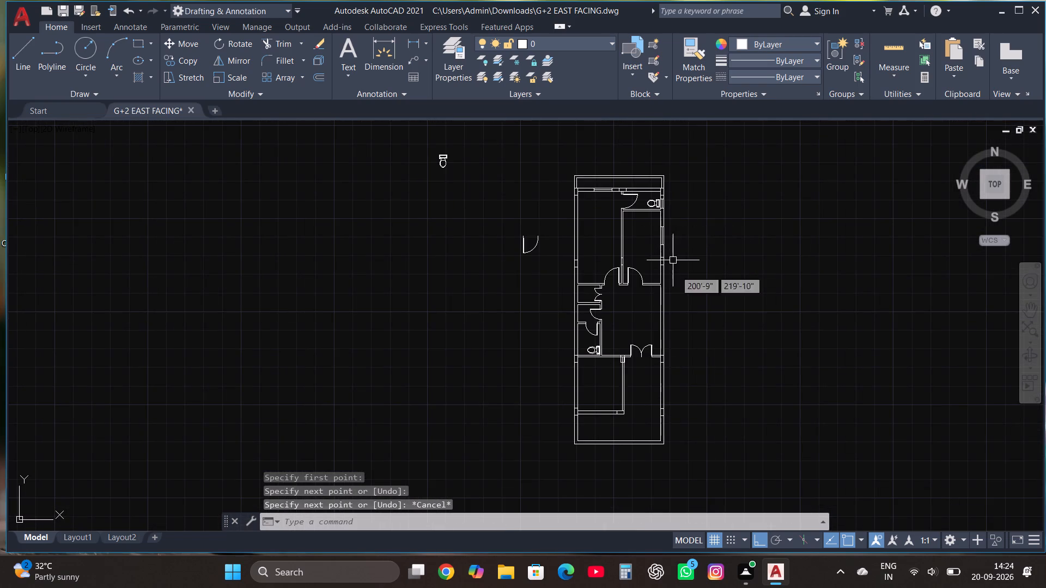
pyautogui.scroll(3, 679, 318)
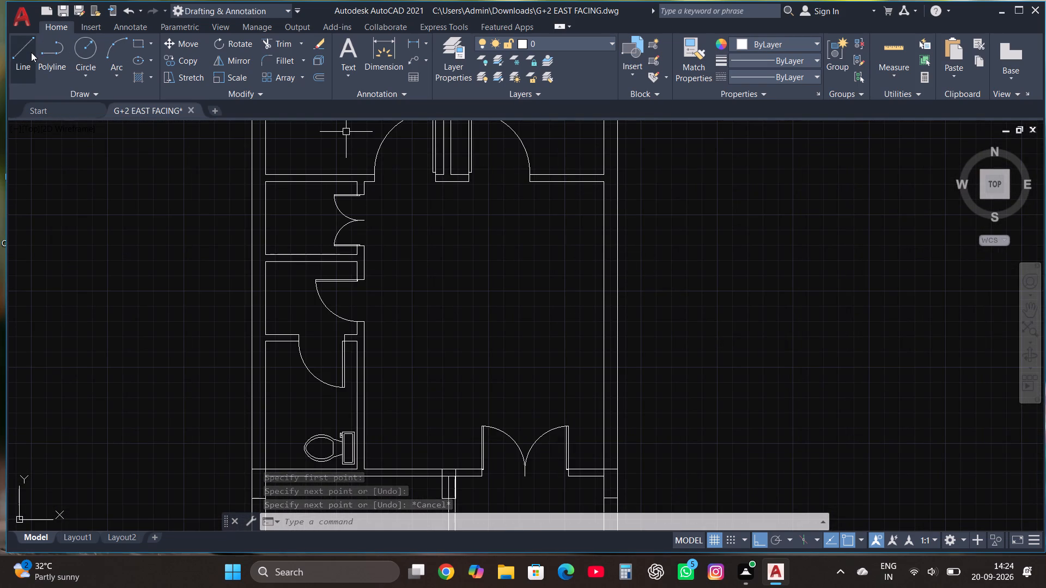
pyautogui.click(30, 52)
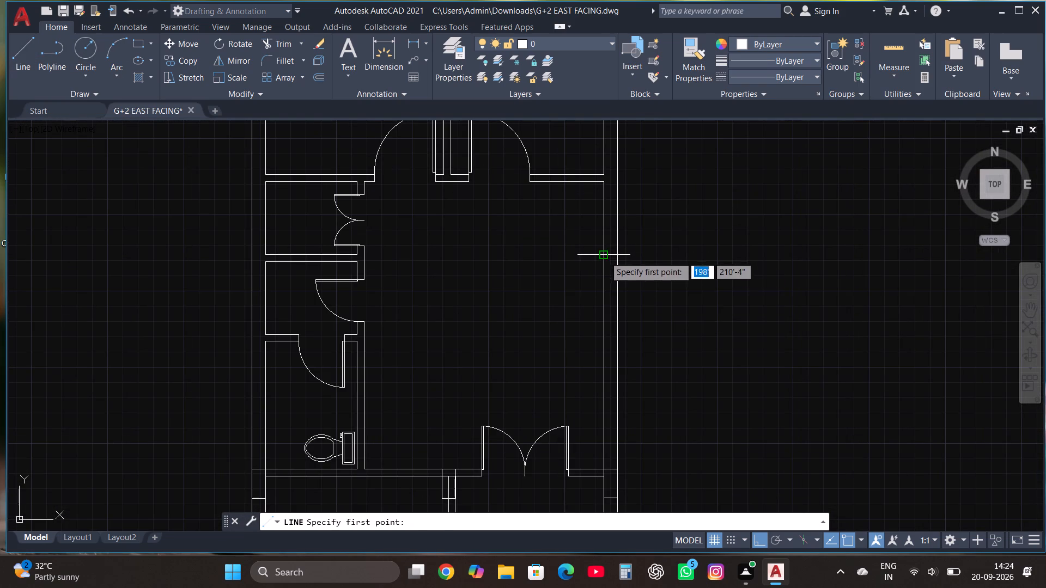
pyautogui.click(605, 256)
pyautogui.click(654, 256)
pyautogui.press('Escape')
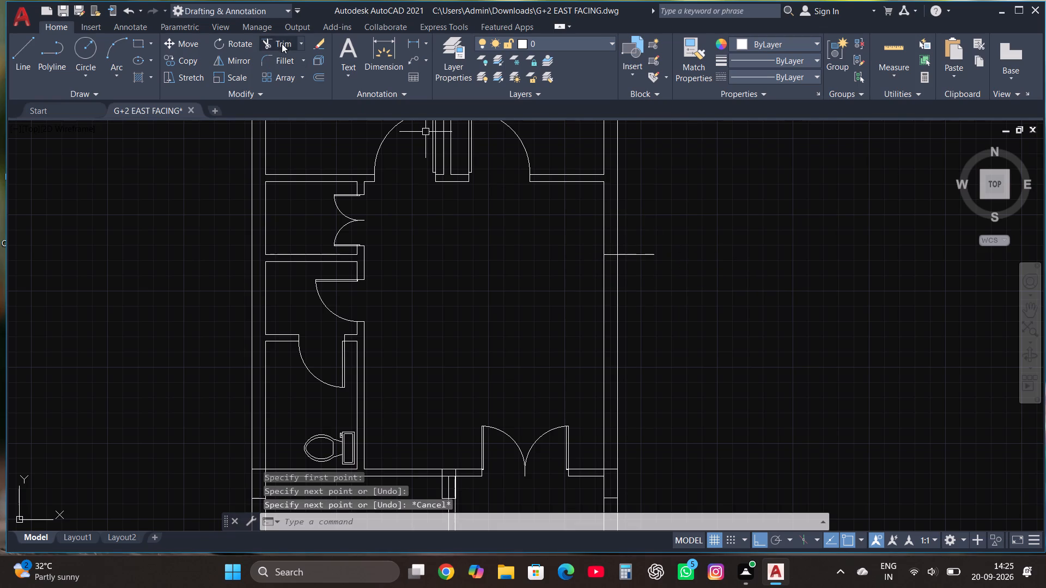
pyautogui.click(282, 44)
pyautogui.click(643, 250)
pyautogui.click(643, 281)
pyautogui.press('Escape')
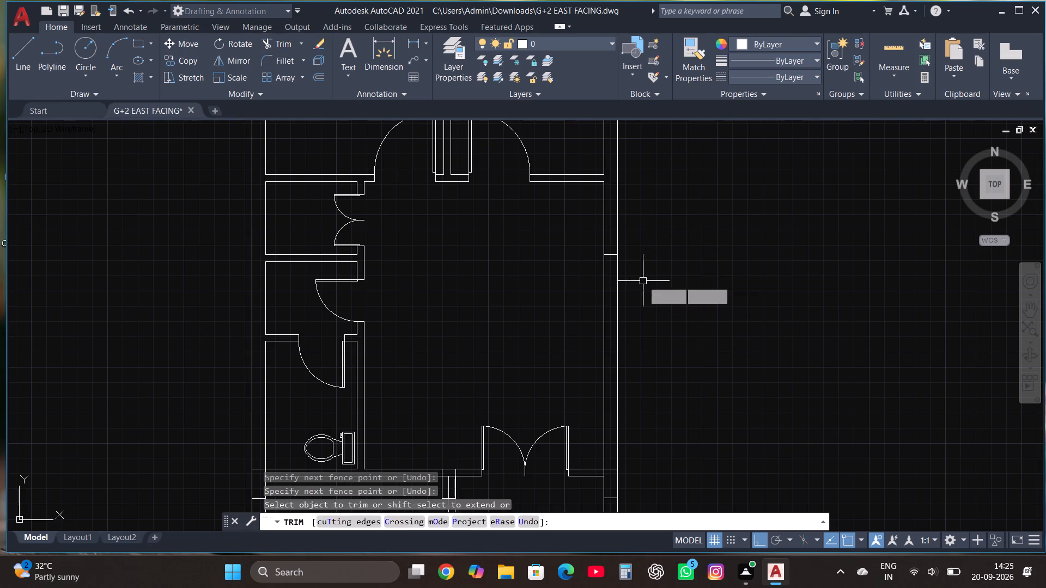
# Copy that window jamb line 5' to the south along the hall's east wall.
pyautogui.click(613, 254)
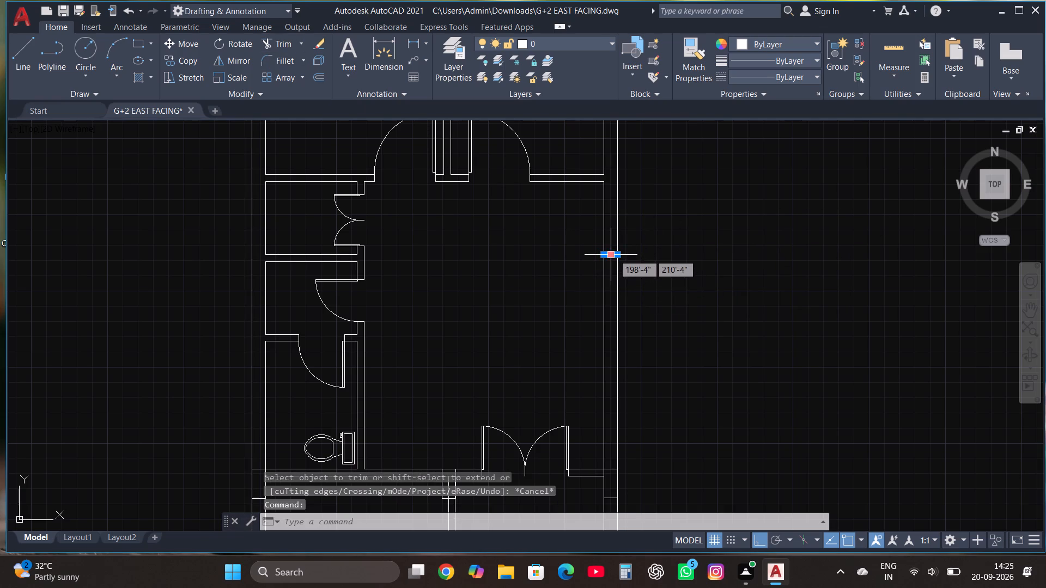
pyautogui.click(183, 60)
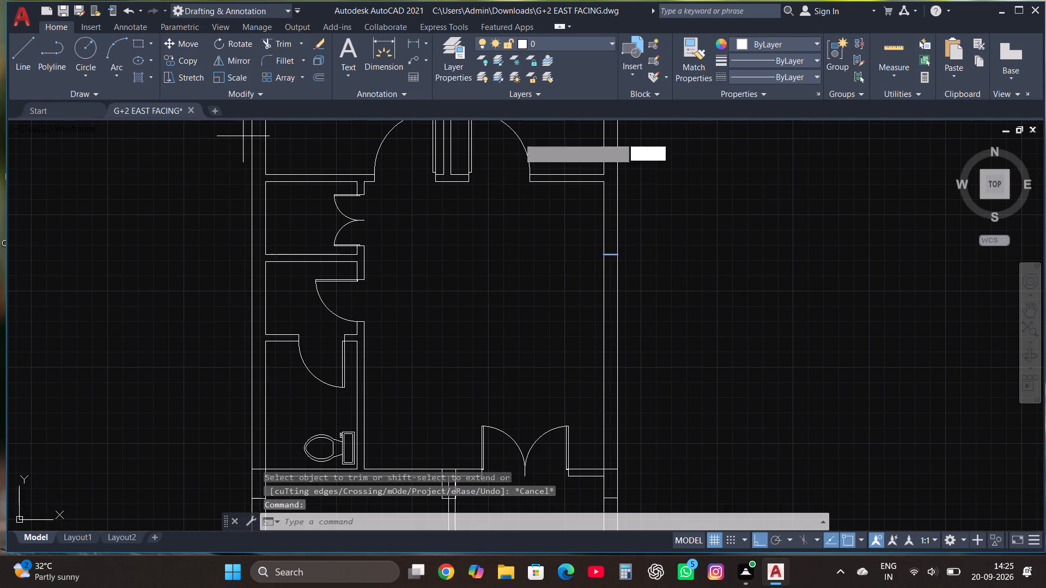
pyautogui.click(610, 255)
pyautogui.write("5'")
pyautogui.press('Return')
pyautogui.press('Escape')
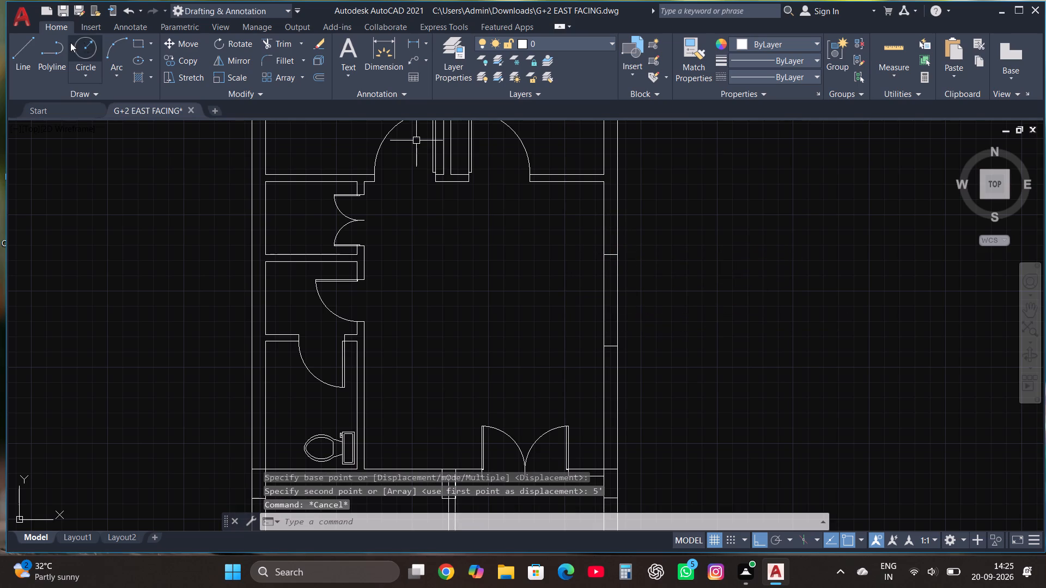
# Draw the window's centre line between the midpoints of the two jamb lines in the central hall's east wall.
pyautogui.click(27, 46)
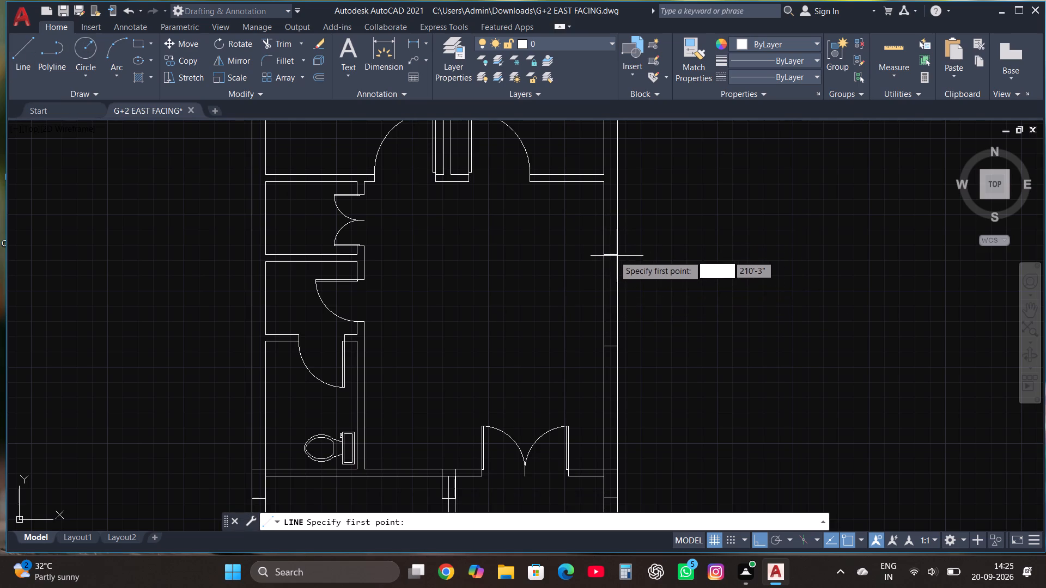
pyautogui.click(610, 255)
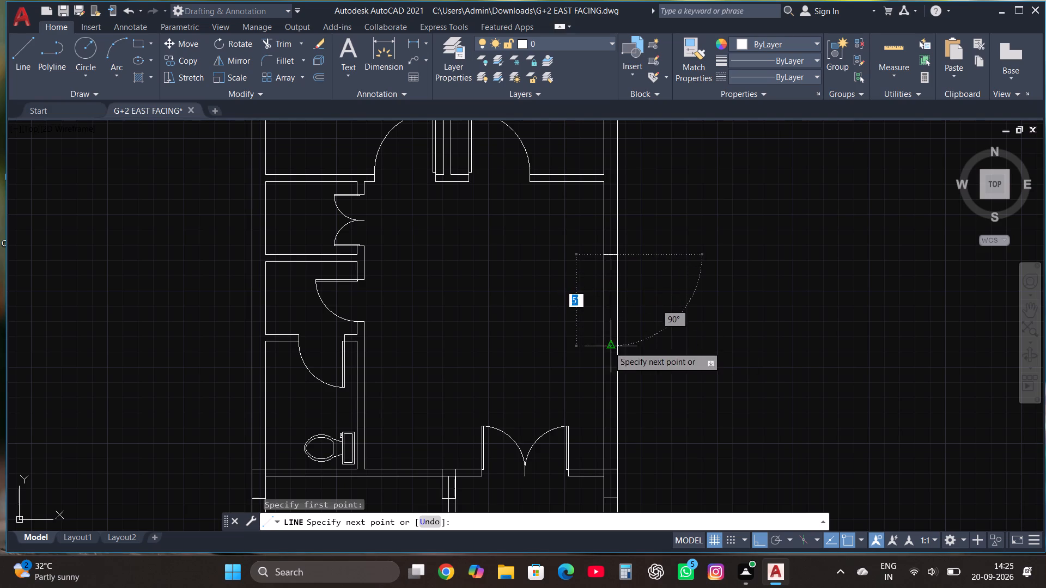
pyautogui.click(609, 346)
pyautogui.press('Escape')
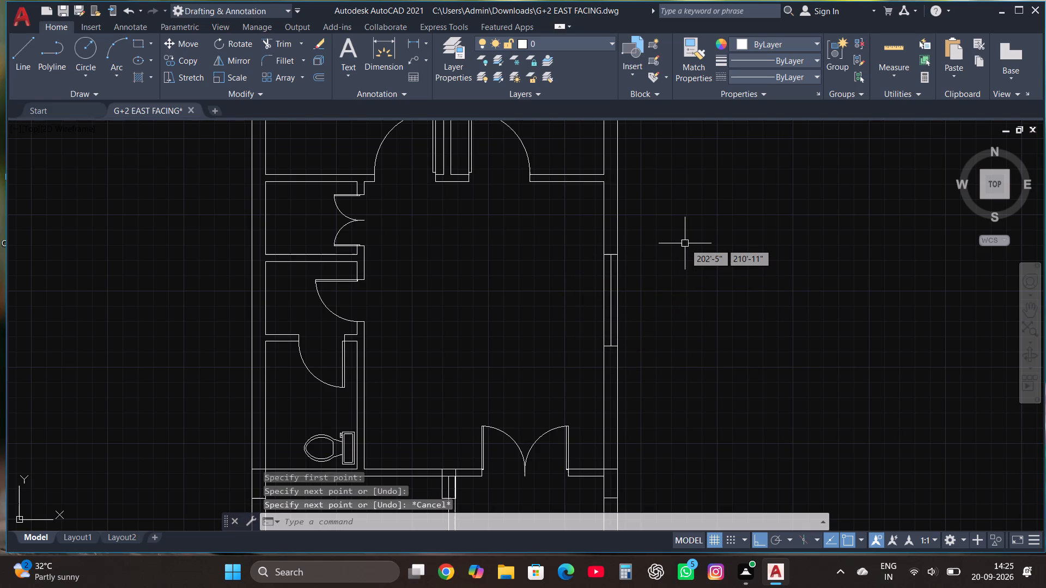
# Move the lower line of the hall's south partition, west of the double door, 4.5" south.
pyautogui.scroll(-1, 685, 243)
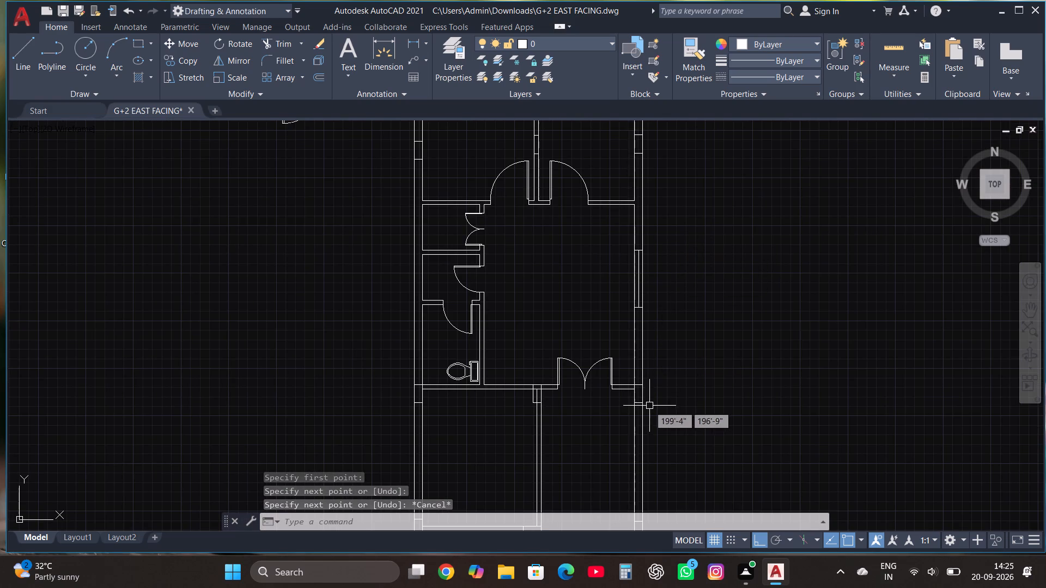
pyautogui.scroll(3, 634, 402)
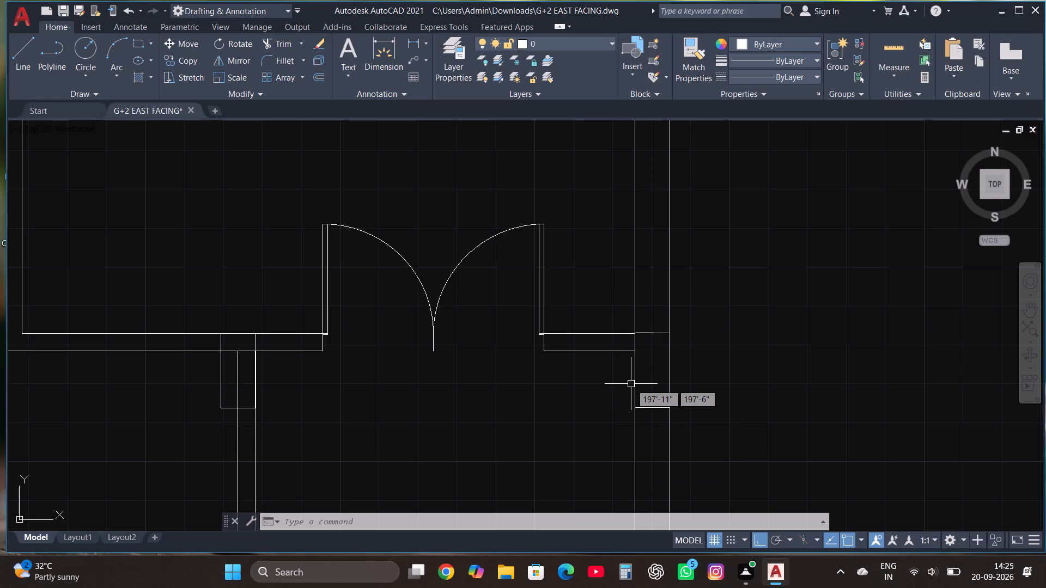
pyautogui.scroll(-3, 631, 396)
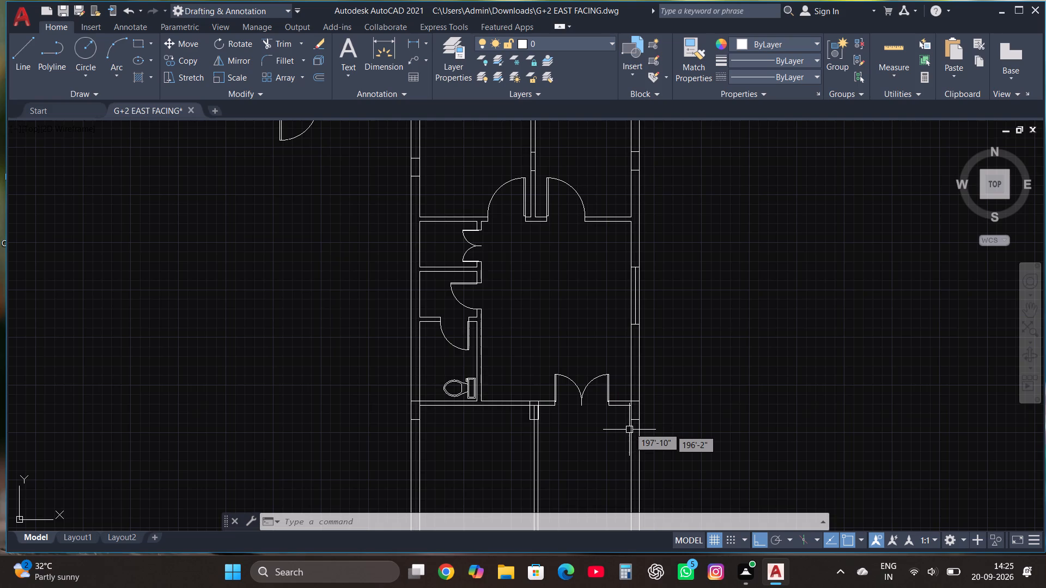
pyautogui.scroll(2, 623, 405)
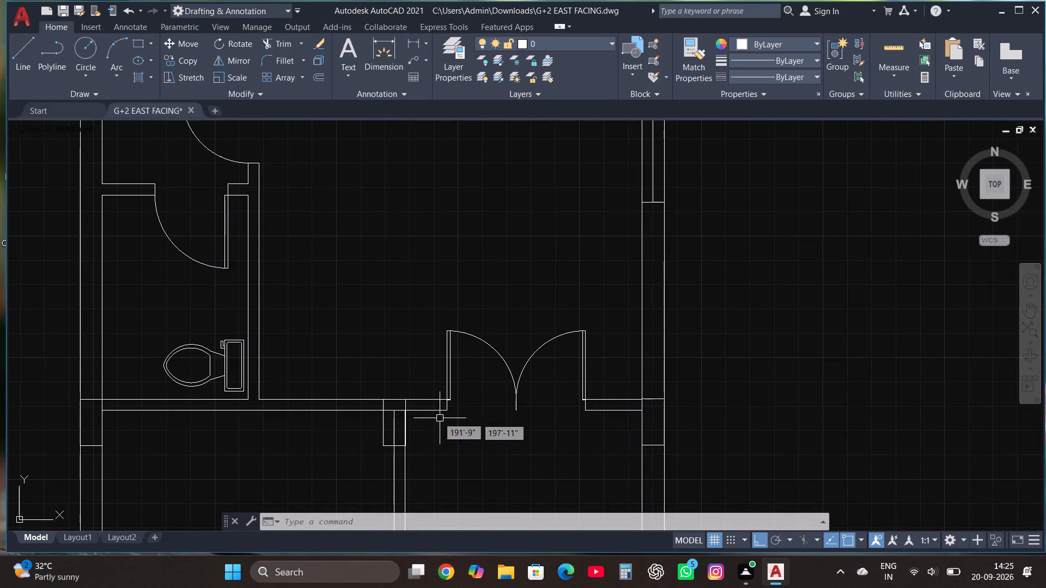
pyautogui.click(427, 412)
pyautogui.click(276, 412)
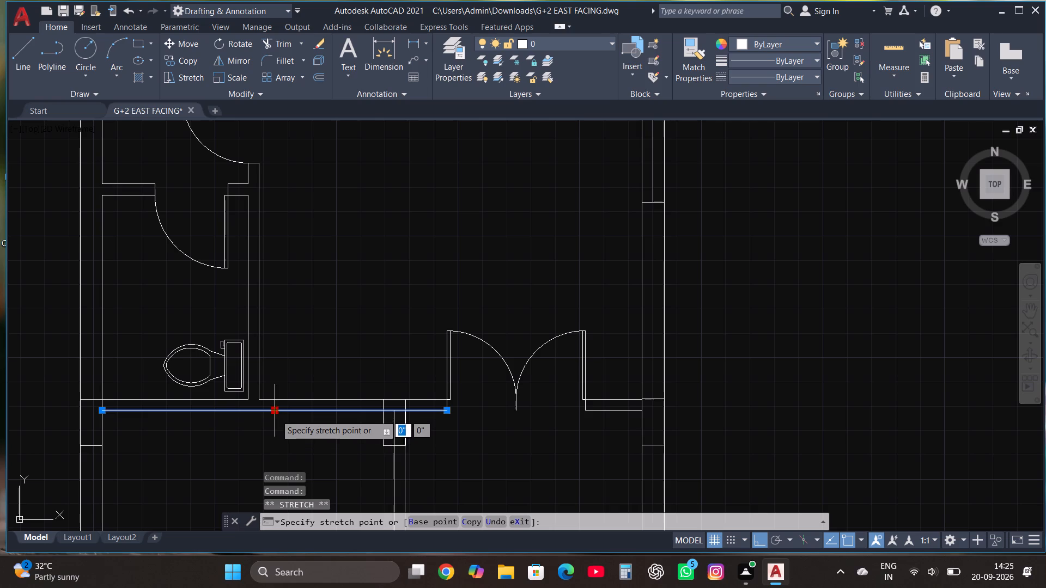
pyautogui.write('4.5"')
pyautogui.press('Return')
pyautogui.press('Escape')
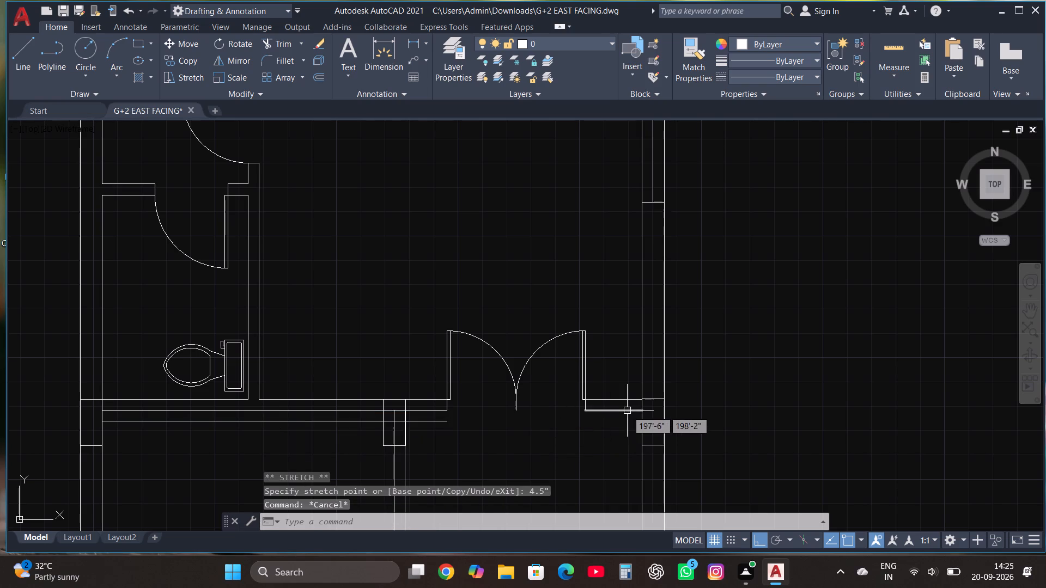
# Move the short lower partition line east of the double door 4.5" south.
pyautogui.click(627, 410)
pyautogui.click(616, 412)
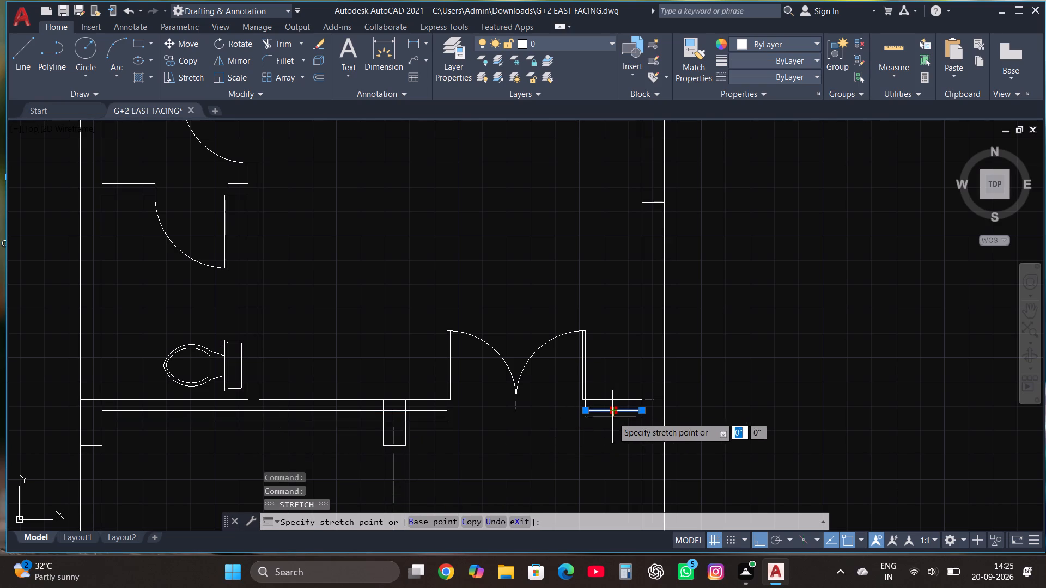
pyautogui.write('4.5"')
pyautogui.press('Return')
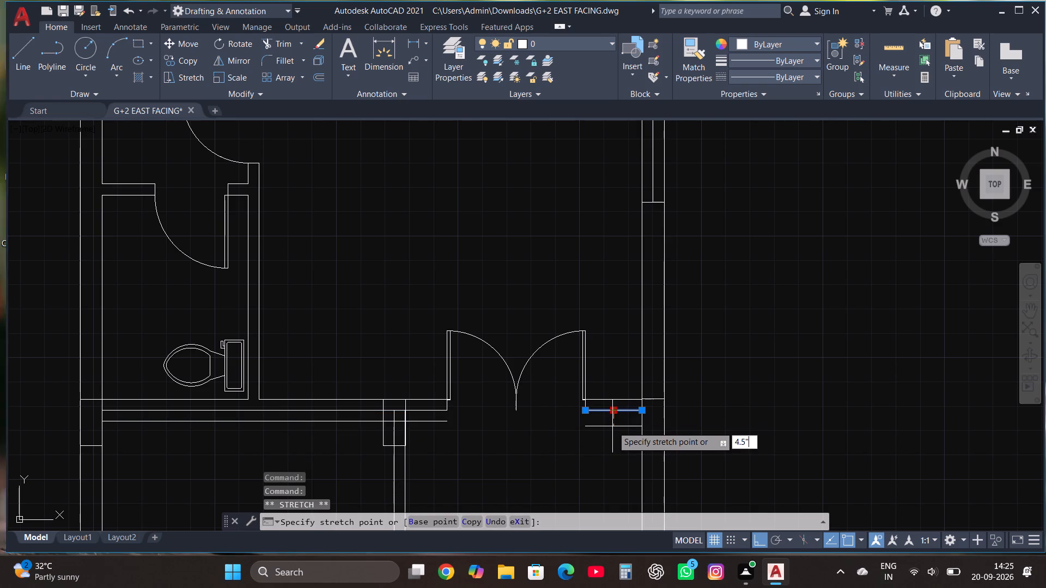
pyautogui.press('Escape')
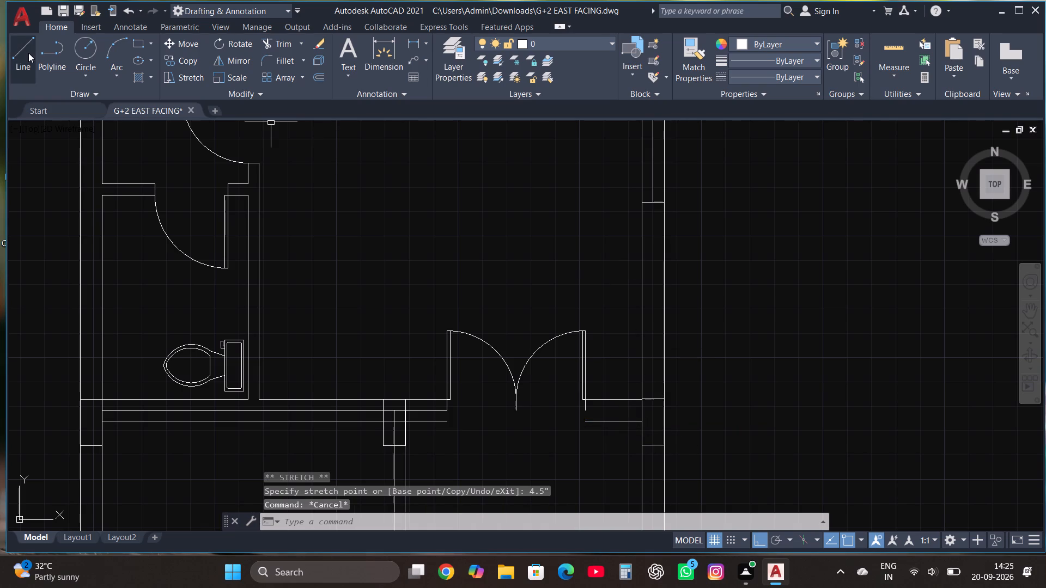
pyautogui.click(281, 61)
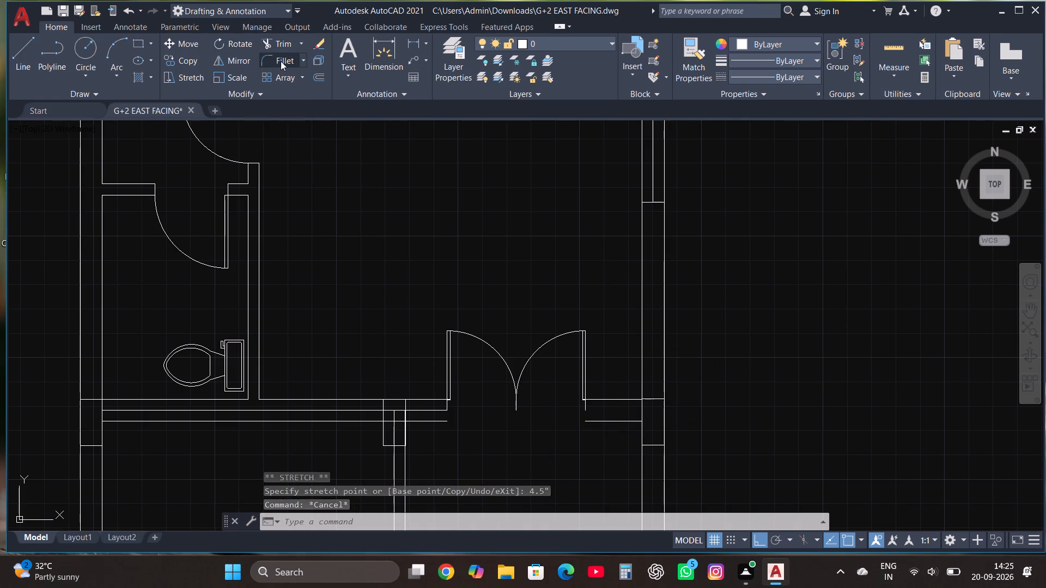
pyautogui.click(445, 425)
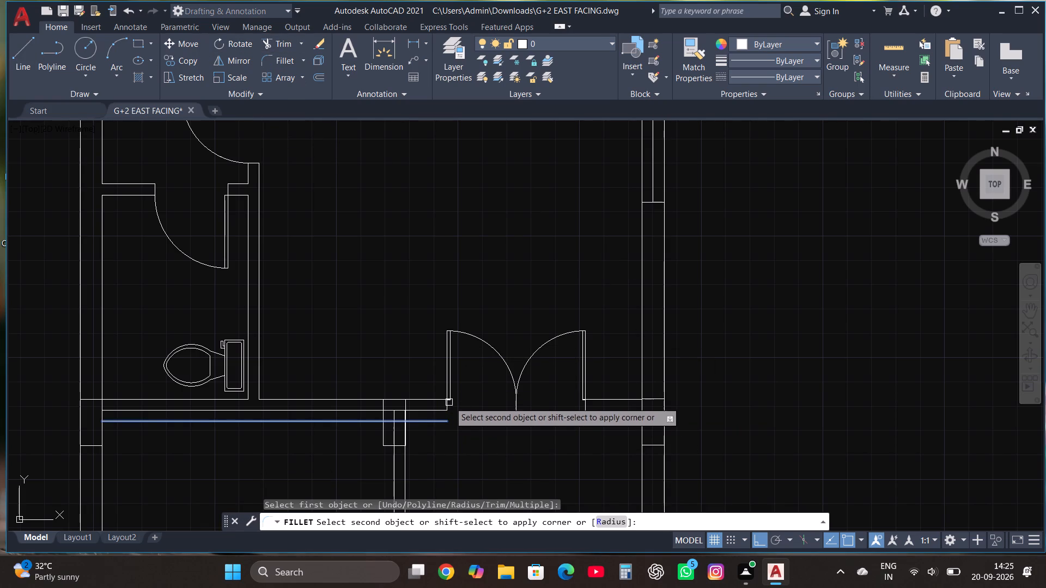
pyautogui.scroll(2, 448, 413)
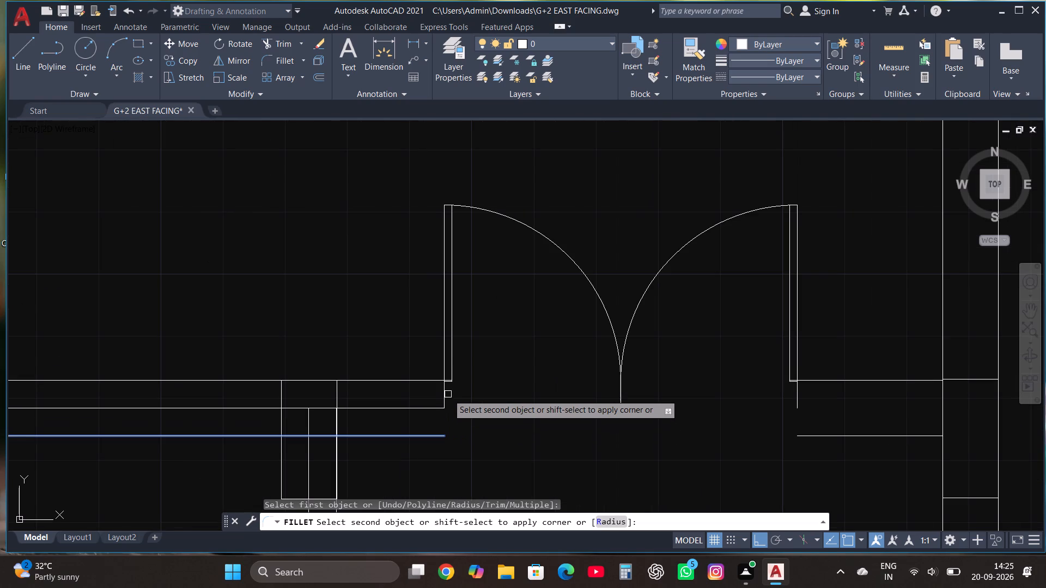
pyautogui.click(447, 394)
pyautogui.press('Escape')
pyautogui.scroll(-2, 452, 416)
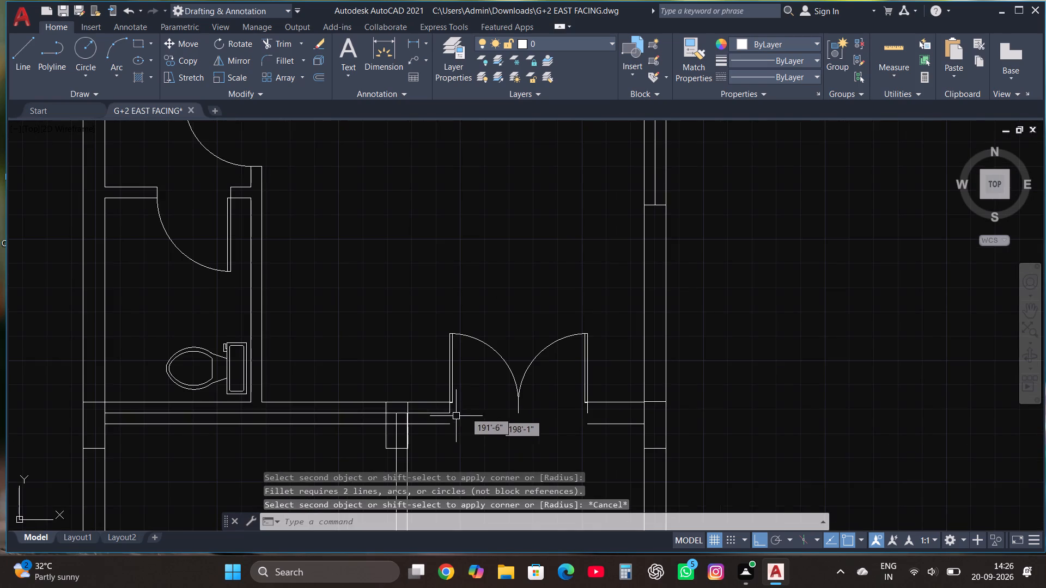
# Move the double door's west leaf south so its frame corner meets the end of the shifted lower partition line.
pyautogui.scroll(3, 460, 424)
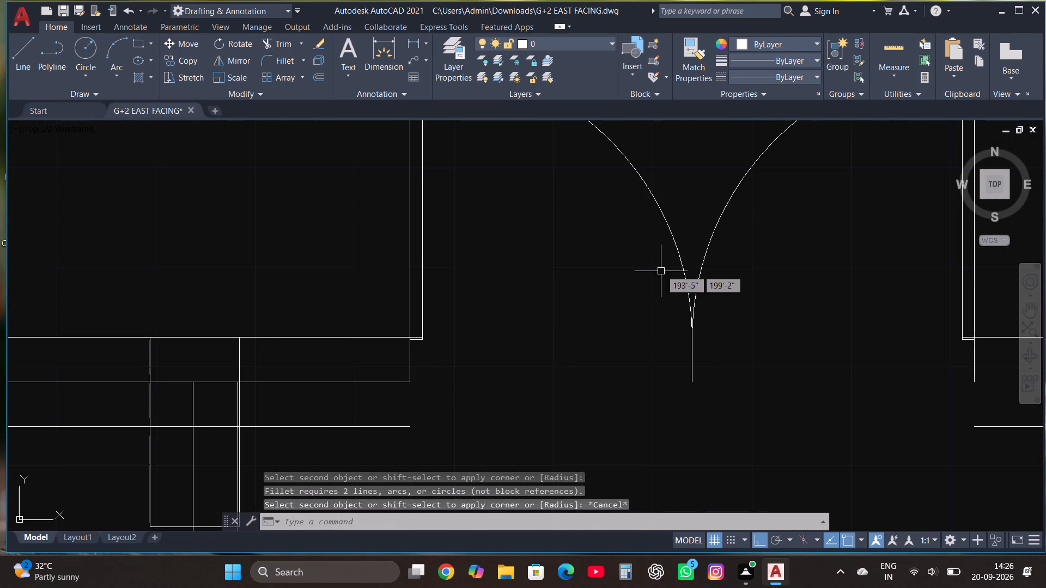
pyautogui.click(676, 258)
pyautogui.click(172, 41)
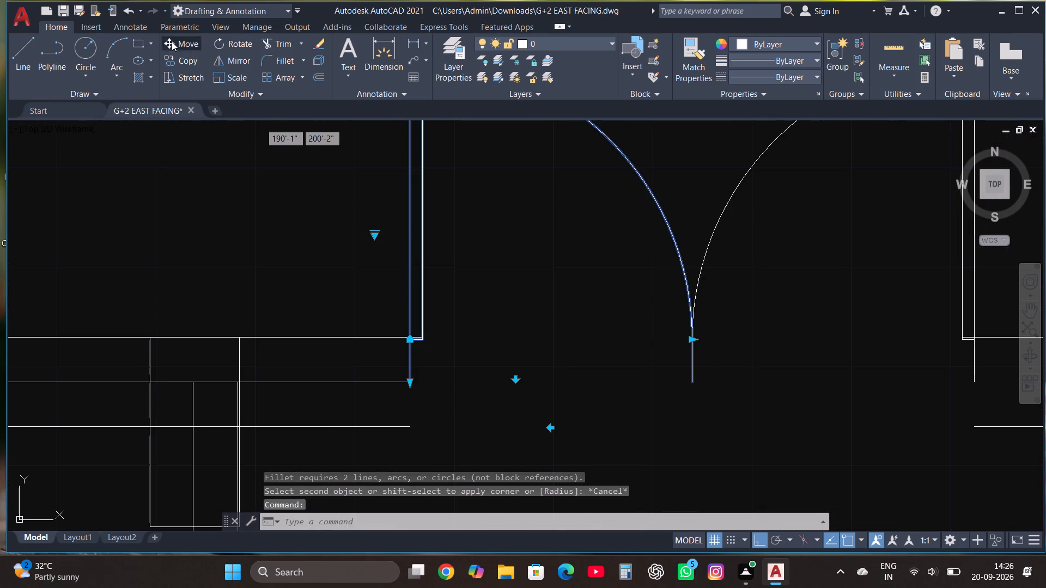
pyautogui.click(411, 384)
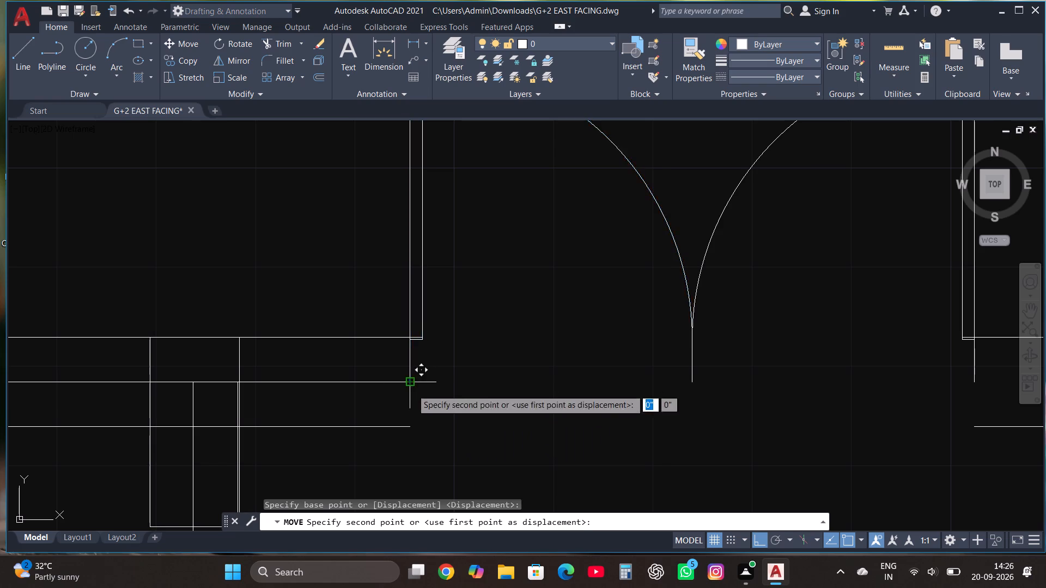
pyautogui.click(410, 425)
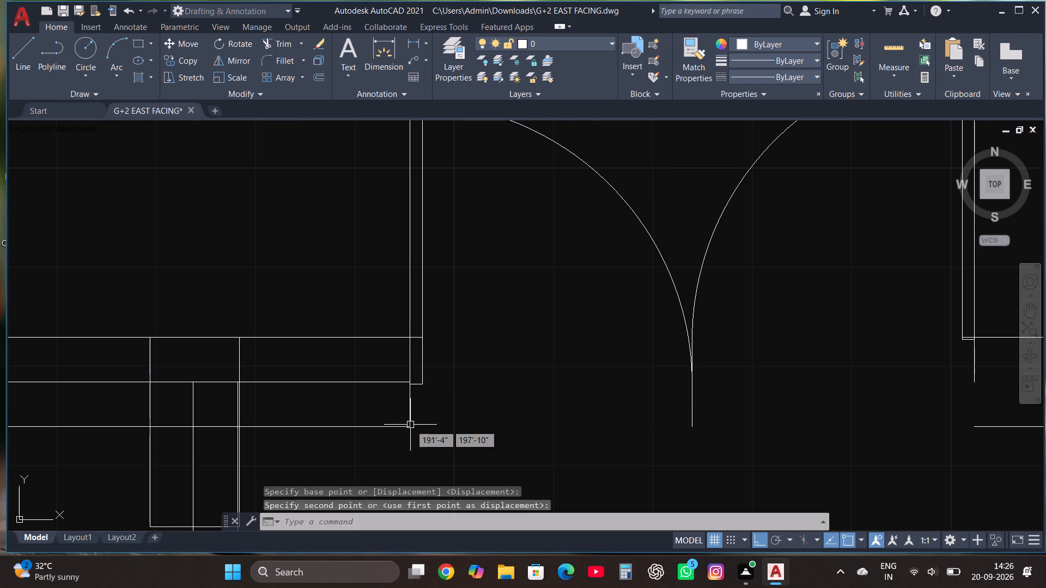
# Delete the leftover intermediate partition line that ends at the double door's west jamb.
pyautogui.click(376, 381)
pyautogui.press('Delete')
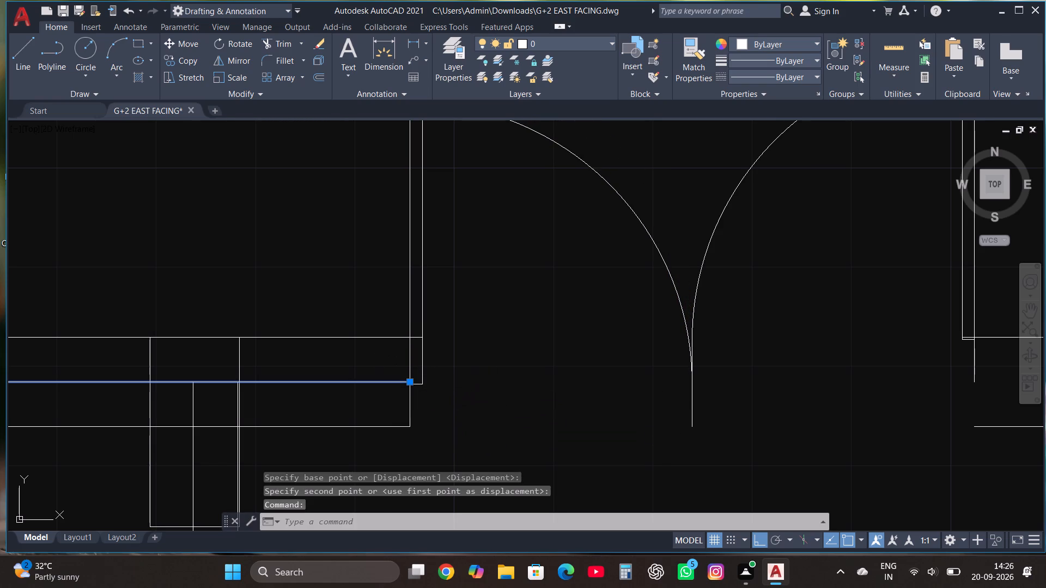
pyautogui.scroll(-2, 376, 381)
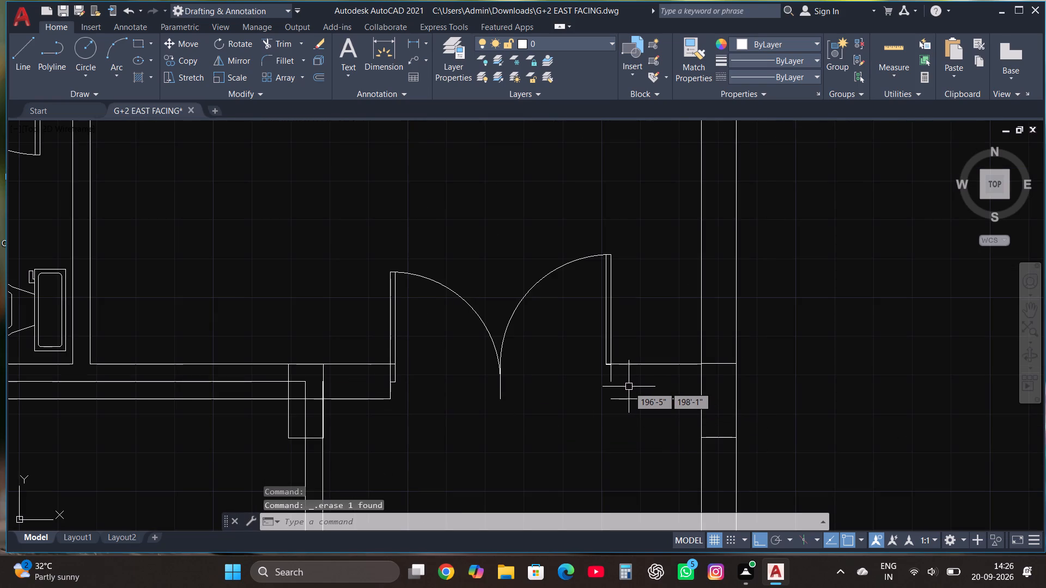
# Move the double door's east leaf south so its frame corner meets the end of the lower partition line.
pyautogui.scroll(1, 629, 387)
pyautogui.click(601, 365)
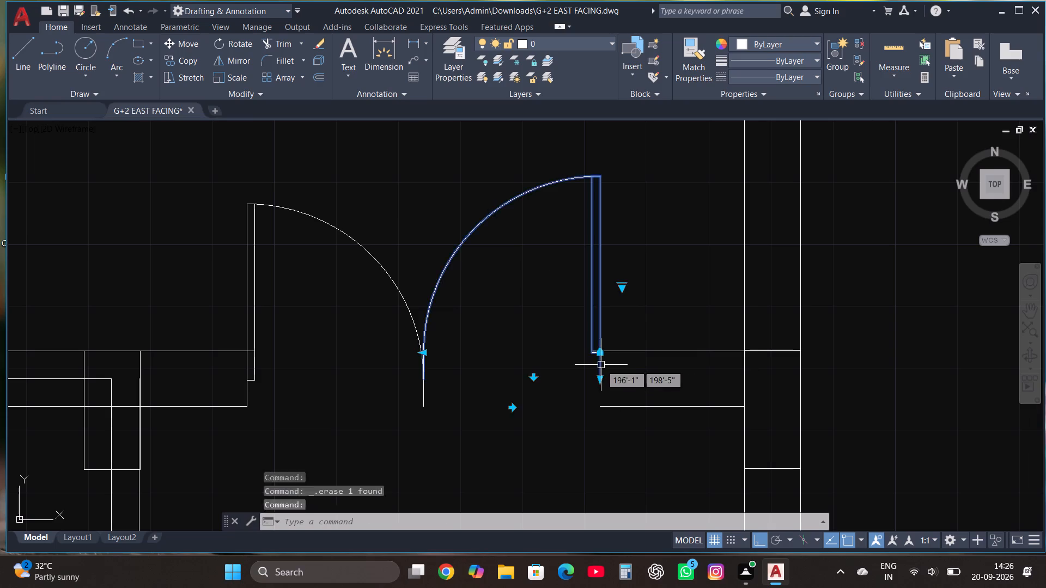
pyautogui.click(180, 42)
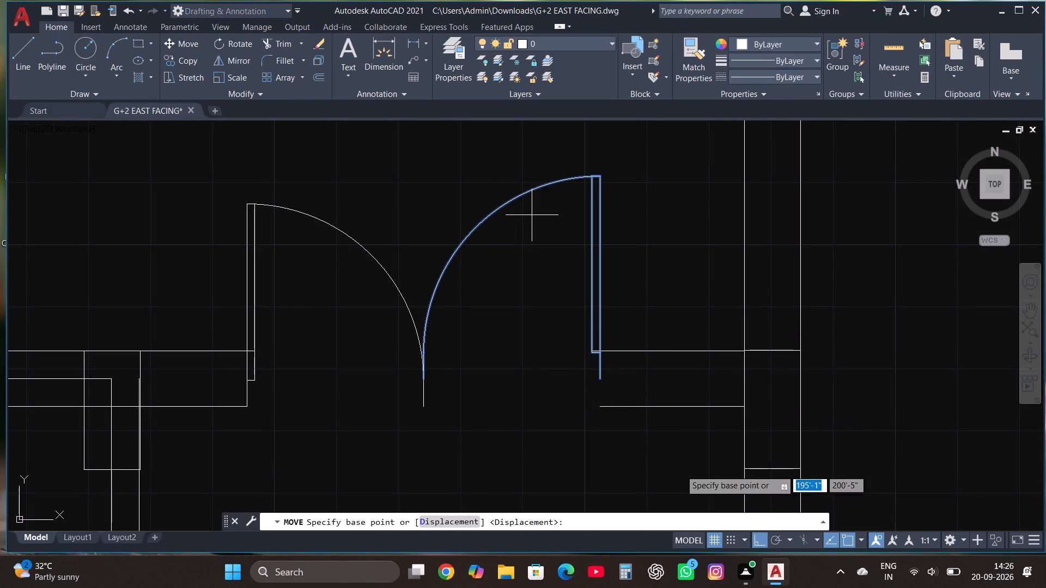
pyautogui.click(599, 377)
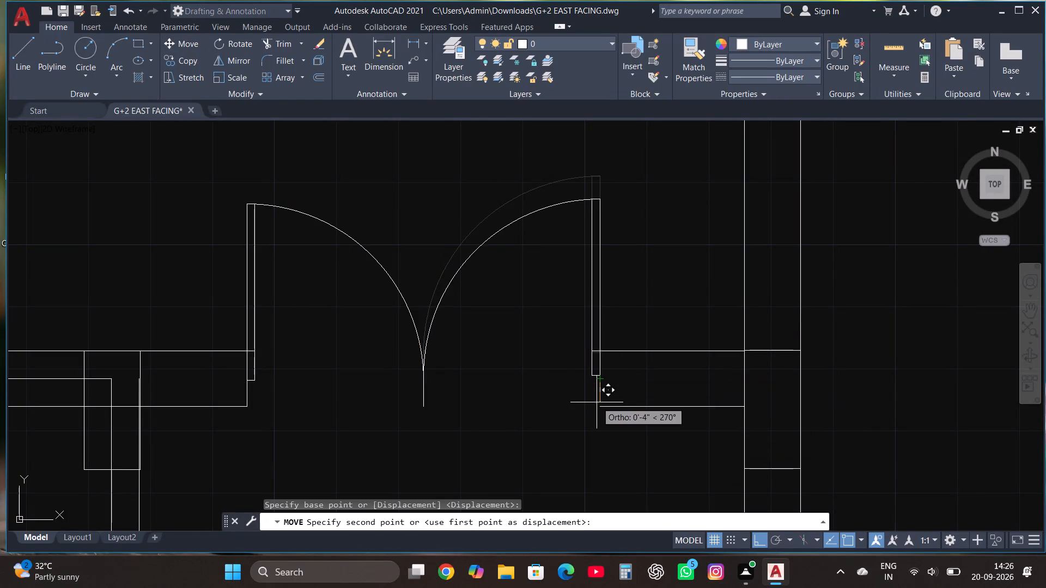
pyautogui.click(598, 407)
pyautogui.press('Escape')
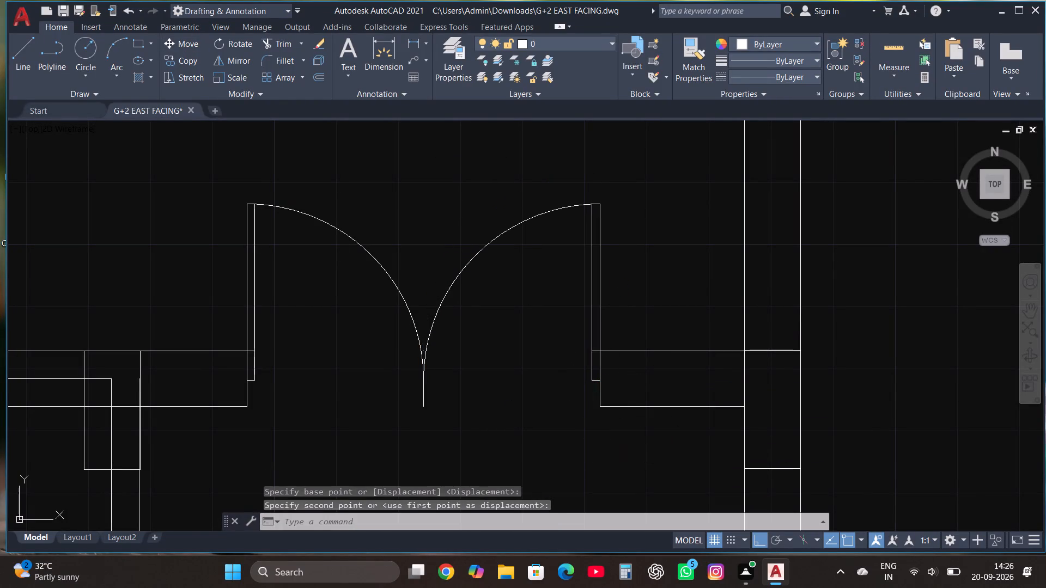
# Delete the remaining intermediate line in the south partition between the west wall and the column.
pyautogui.scroll(-3, 604, 324)
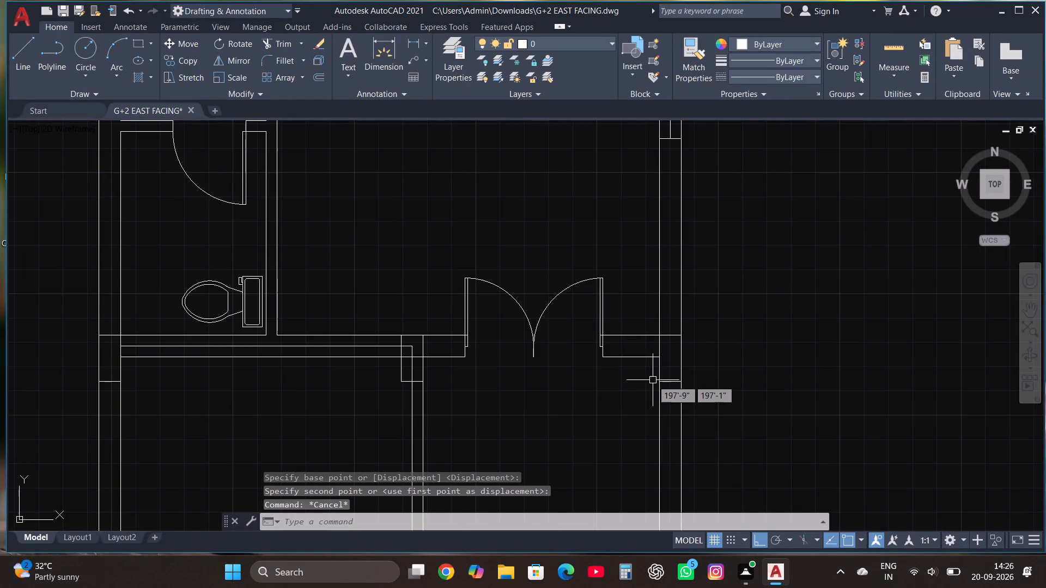
pyautogui.click(364, 344)
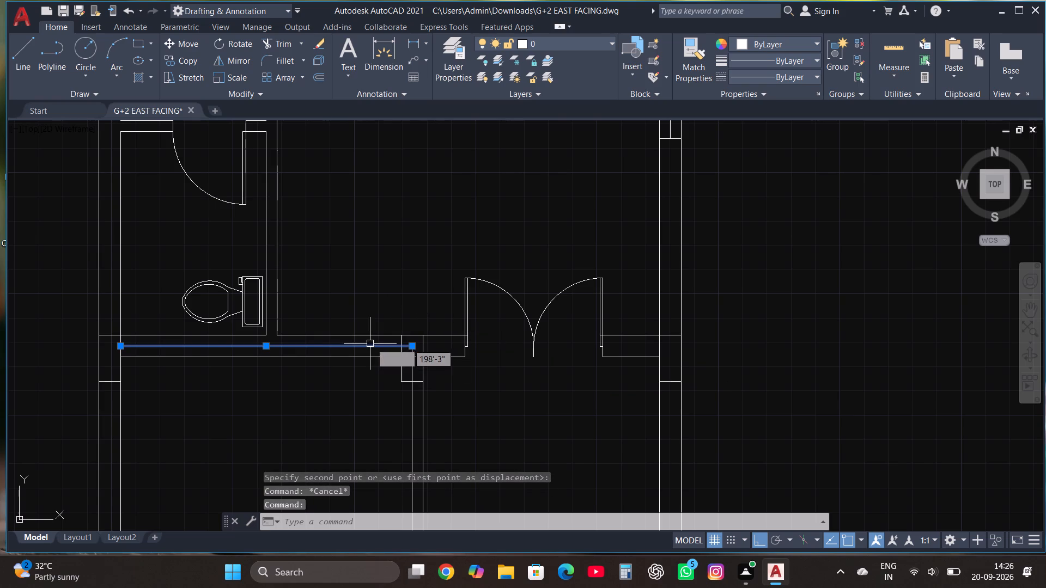
pyautogui.press('Delete')
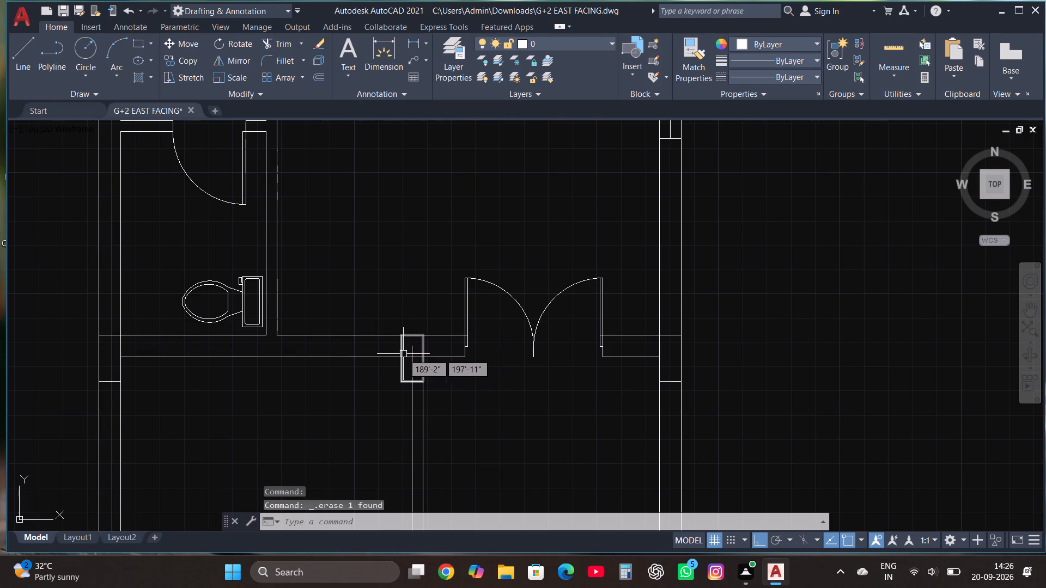
pyautogui.press('Delete')
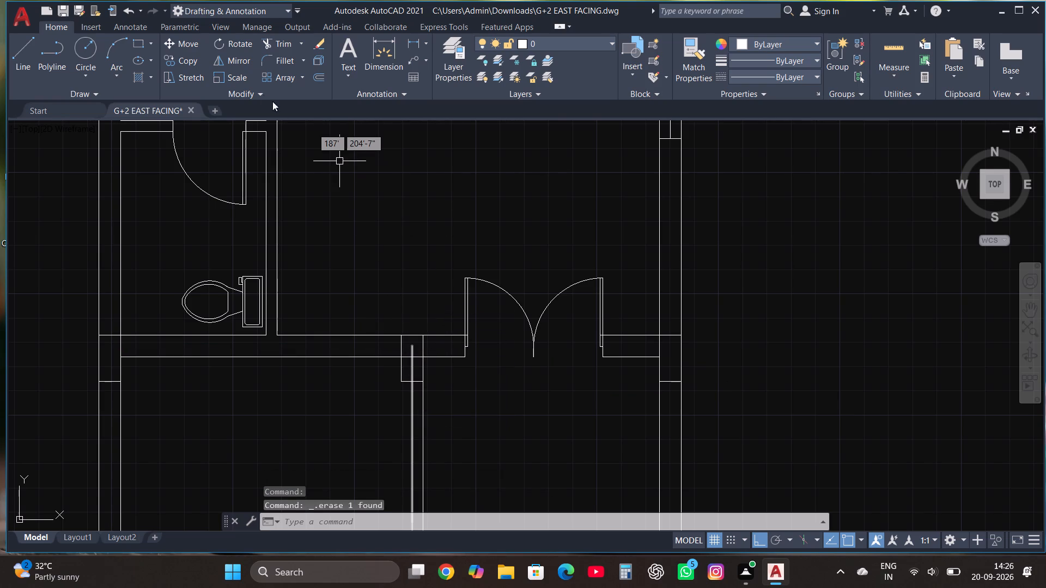
# Trim the partition lines crossing inside the column west of the double door.
pyautogui.click(286, 47)
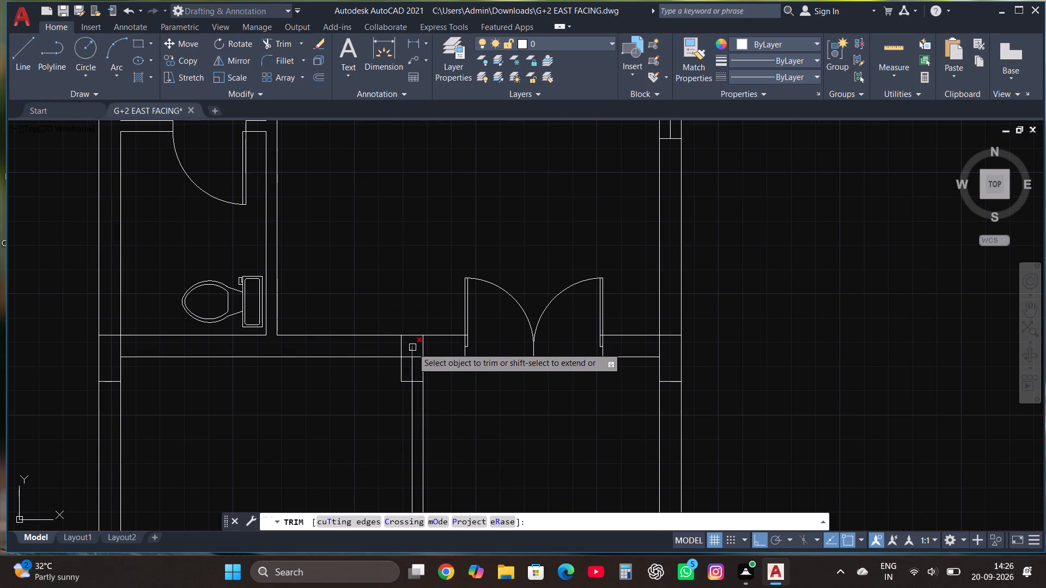
pyautogui.click(412, 347)
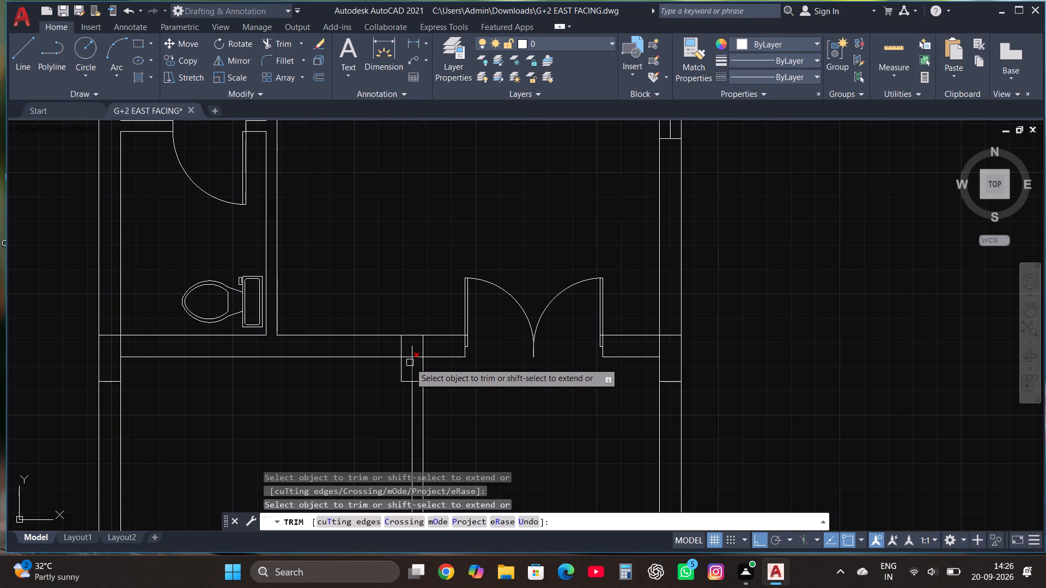
pyautogui.click(410, 363)
pyautogui.click(410, 357)
pyautogui.click(415, 357)
pyautogui.click(413, 357)
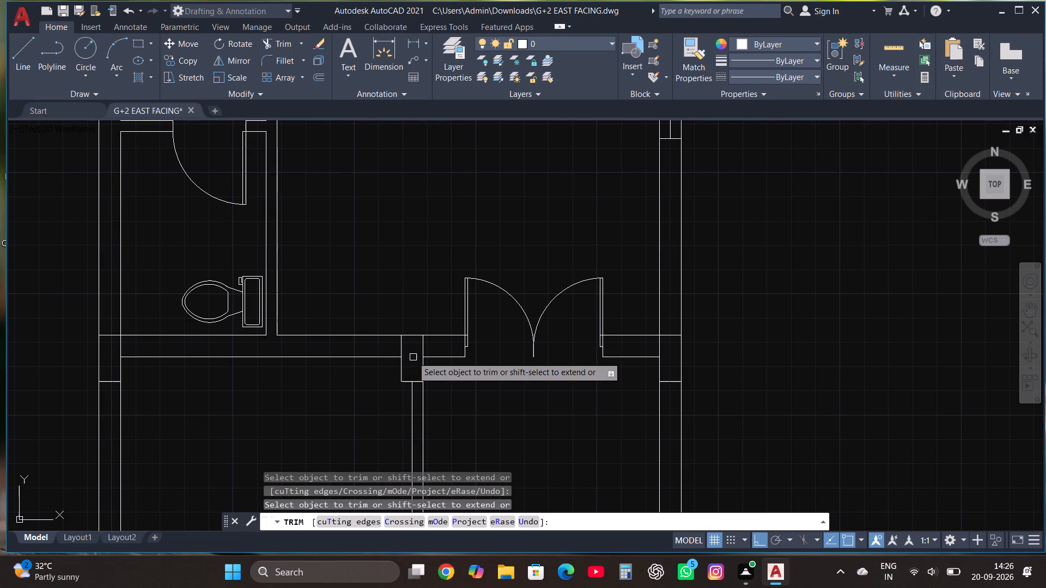
pyautogui.scroll(-1, 445, 379)
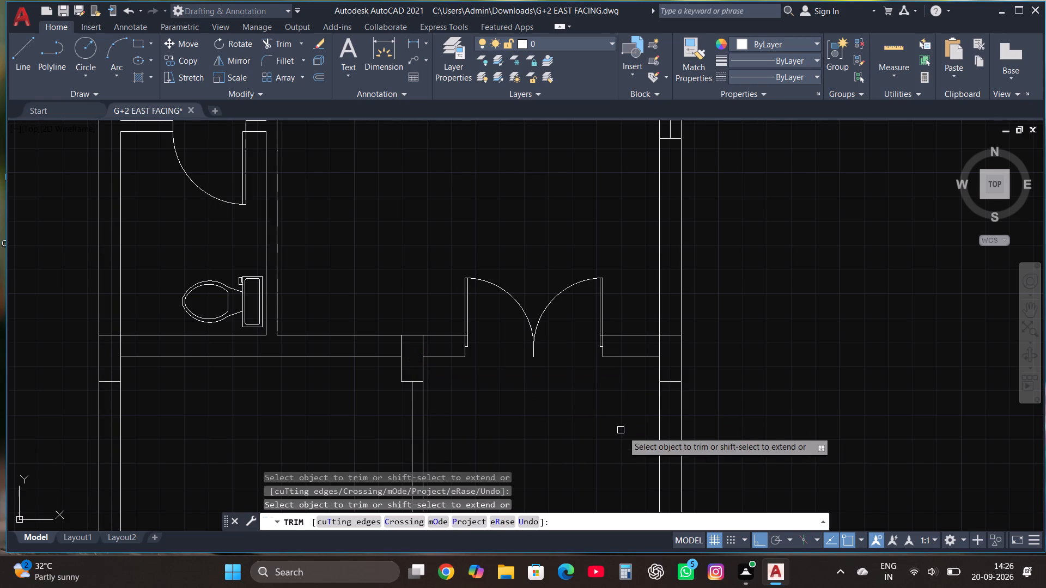
pyautogui.press('Escape')
pyautogui.scroll(-2, 786, 421)
pyautogui.scroll(-1, 633, 450)
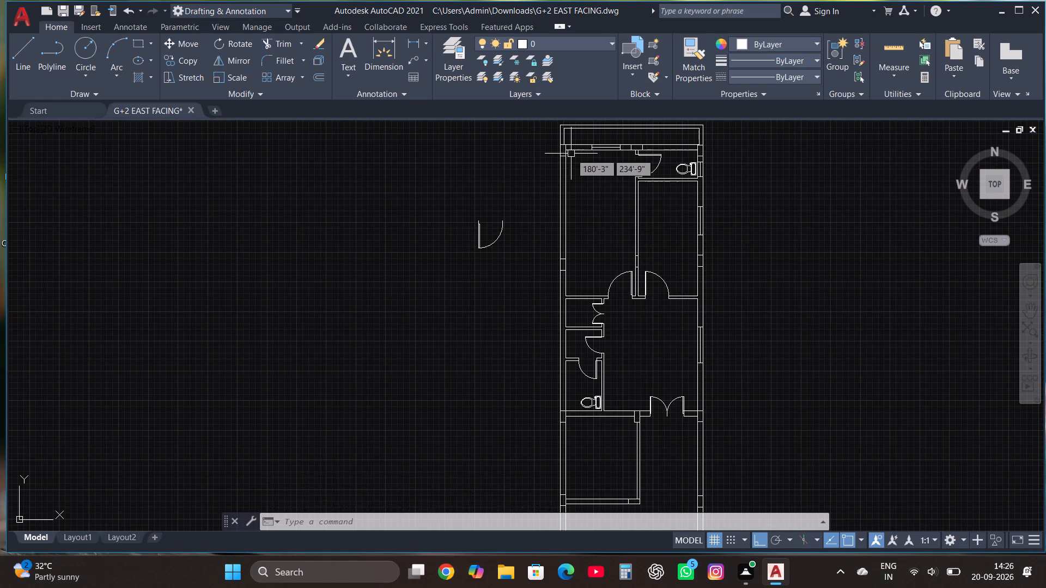
# Draw a short line across the partition between the double door and the east wall, and trim its overhang at the lower partition line.
pyautogui.scroll(-1, 571, 163)
pyautogui.scroll(2, 728, 311)
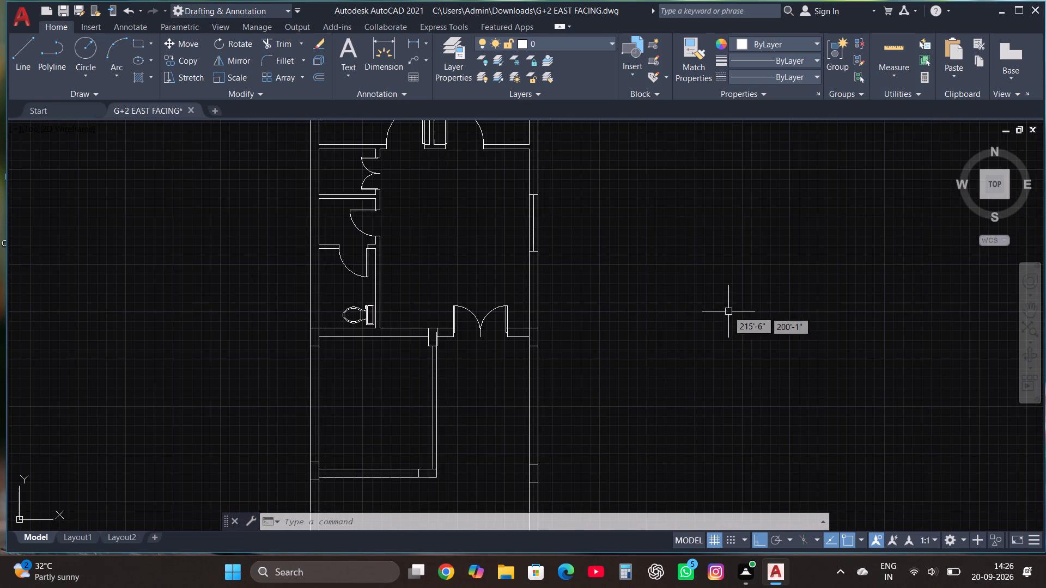
pyautogui.scroll(2, 539, 333)
pyautogui.scroll(2, 489, 352)
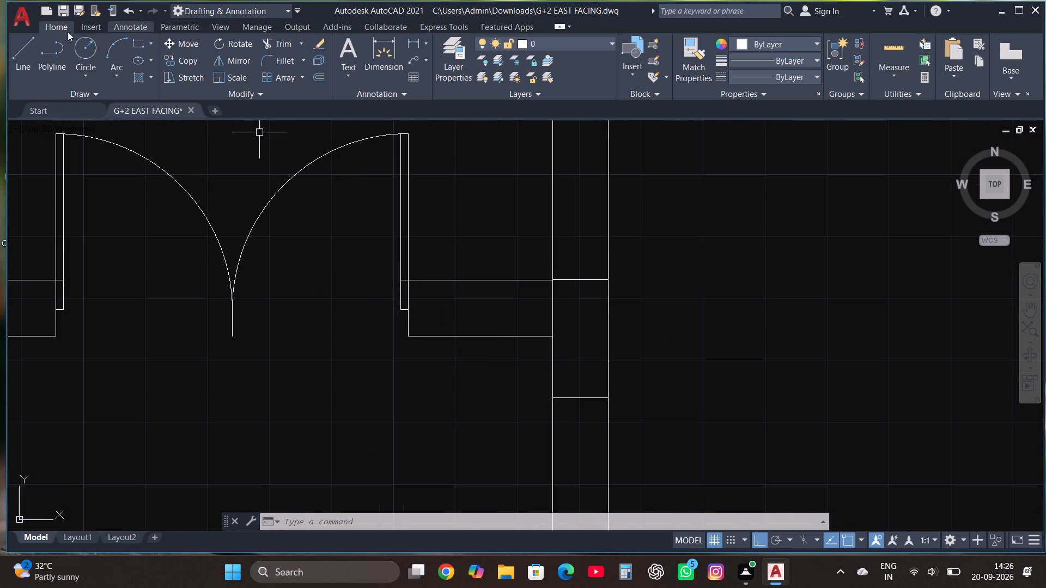
pyautogui.click(23, 52)
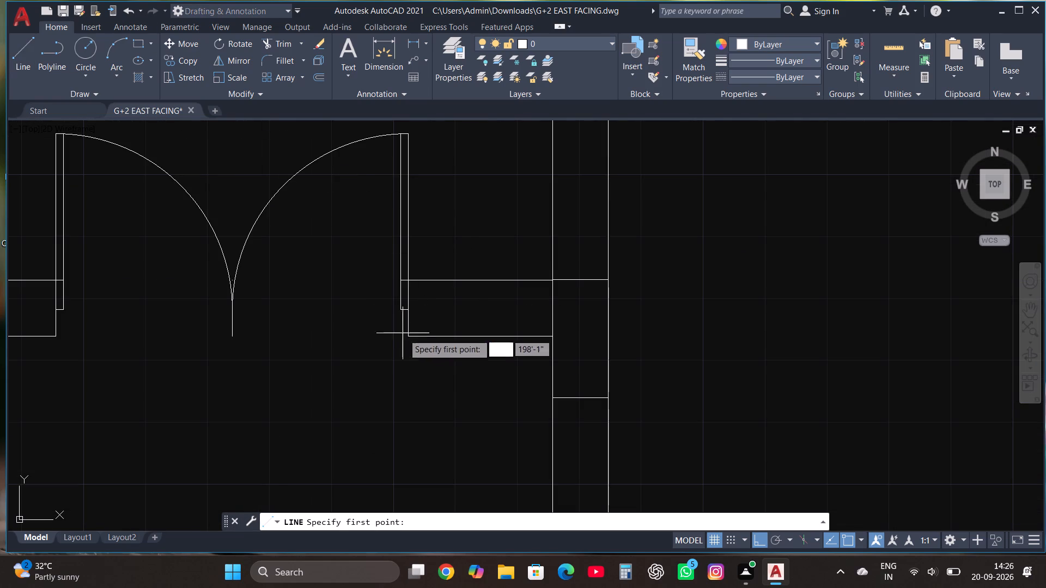
pyautogui.click(527, 281)
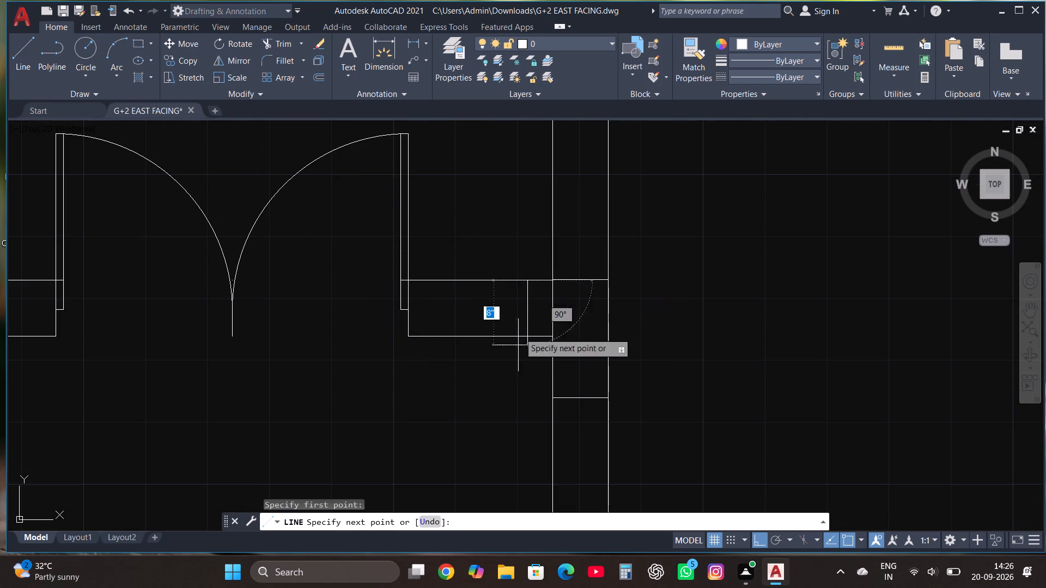
pyautogui.click(518, 354)
pyautogui.click(278, 41)
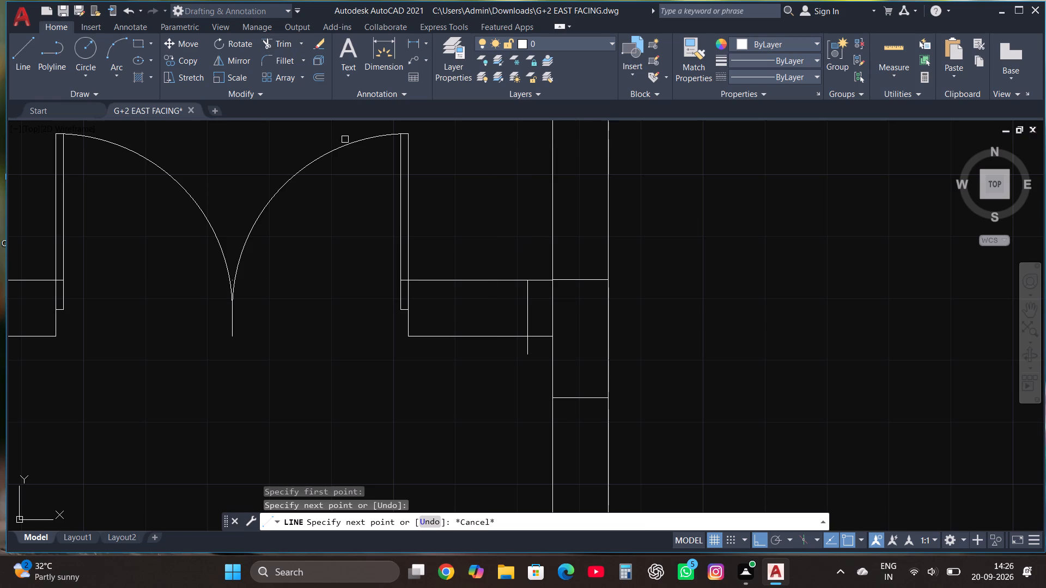
pyautogui.click(530, 350)
pyautogui.press('Escape')
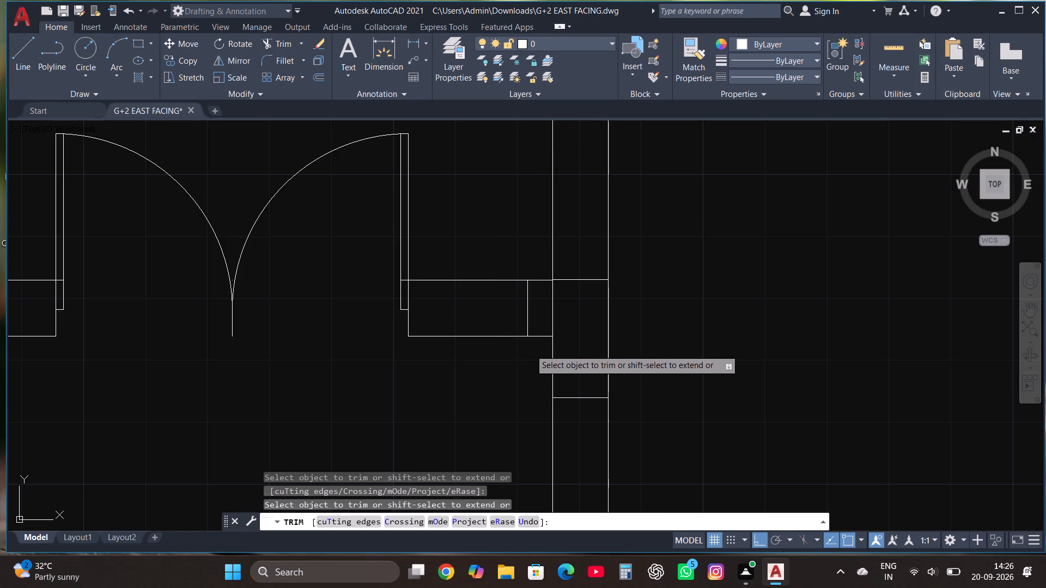
# Draw a window centre line about 1'-7" long from the new cross line's midpoint west to the double door's jamb, trimming the overshoot.
pyautogui.click(15, 54)
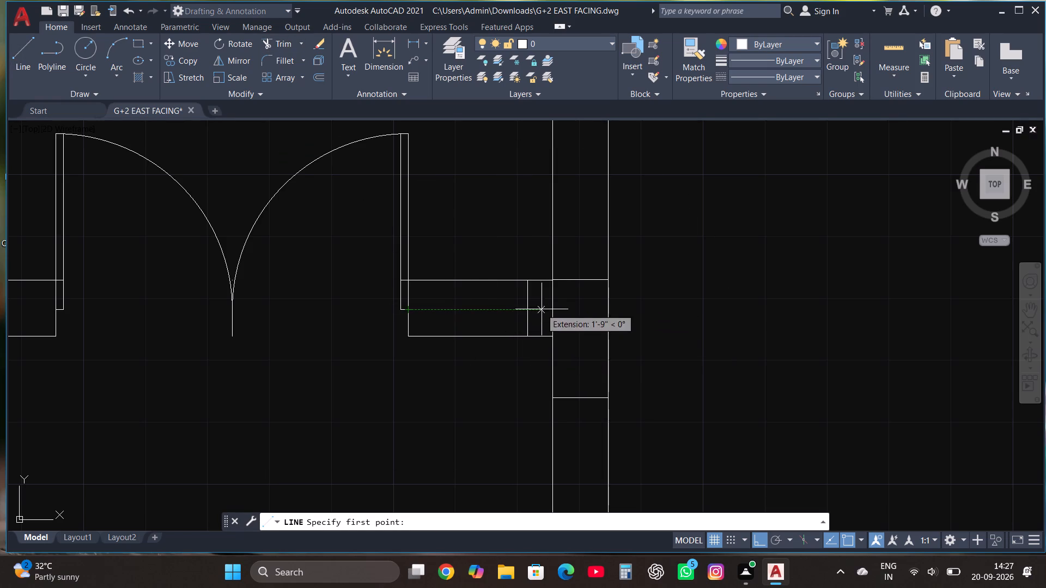
pyautogui.click(530, 309)
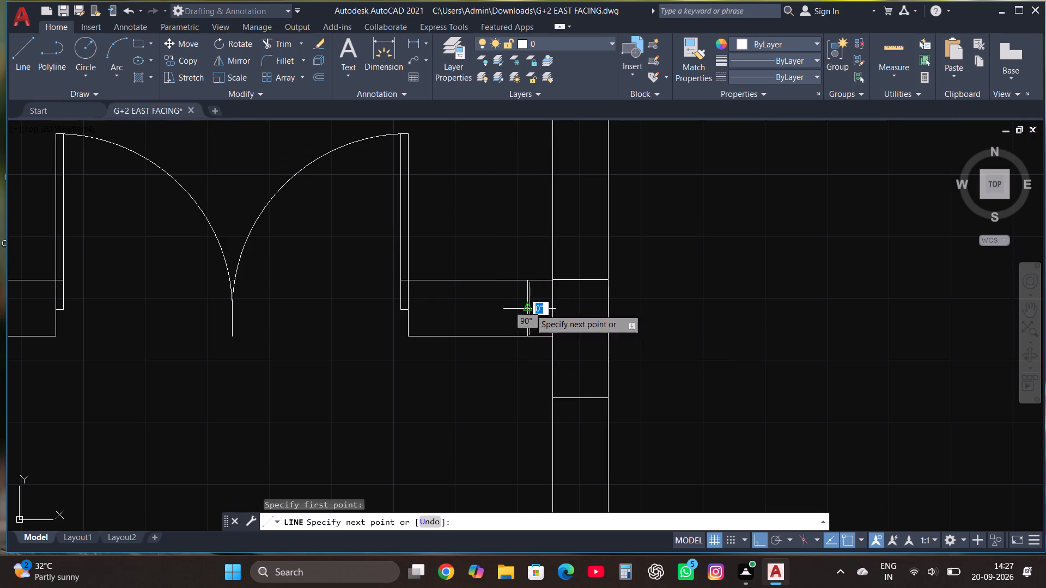
pyautogui.click(406, 306)
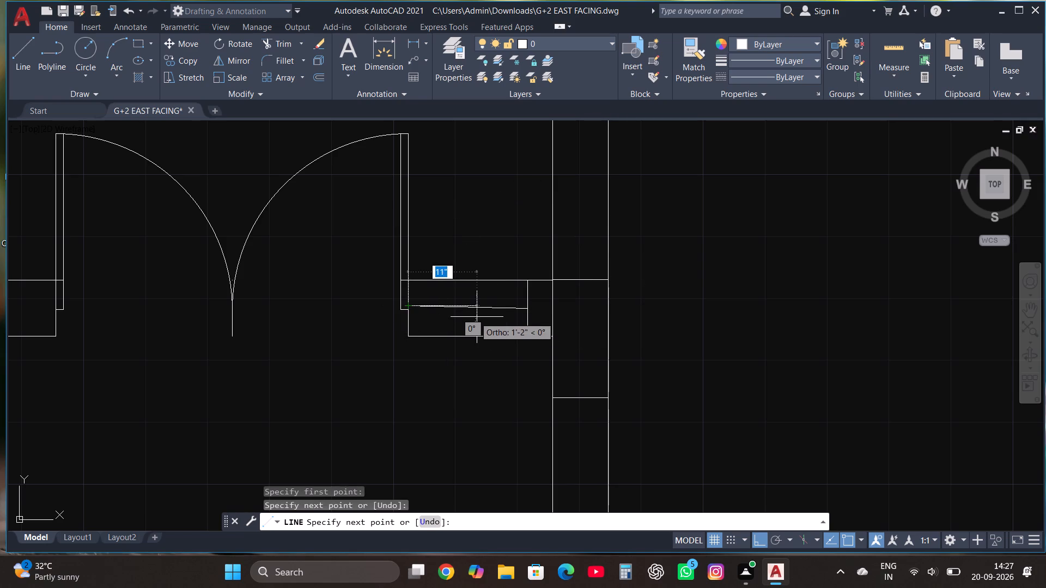
pyautogui.hotkey('ctrl', 'z')
pyautogui.scroll(2, 411, 306)
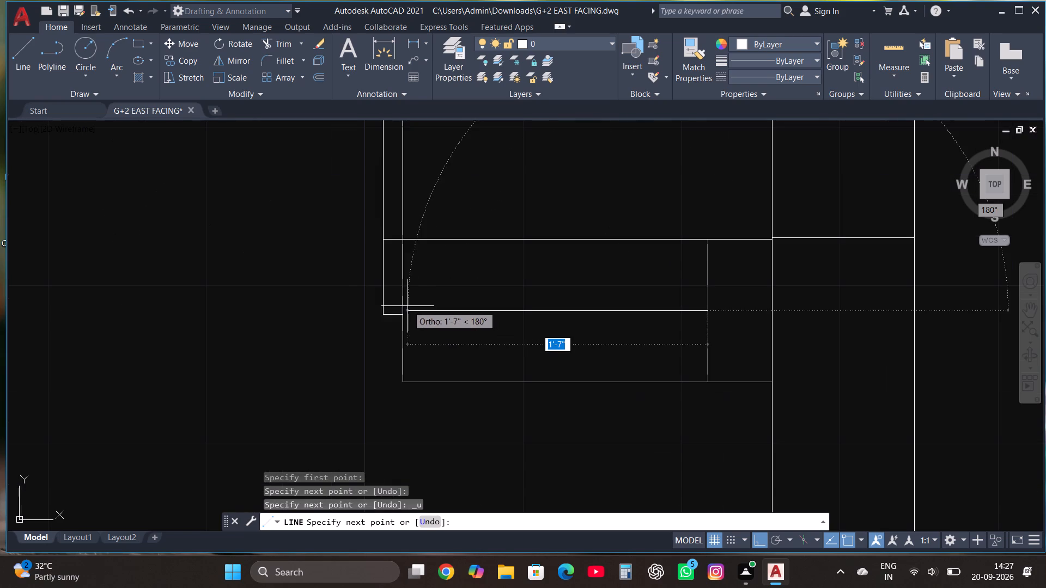
pyautogui.click(346, 310)
pyautogui.press('Escape')
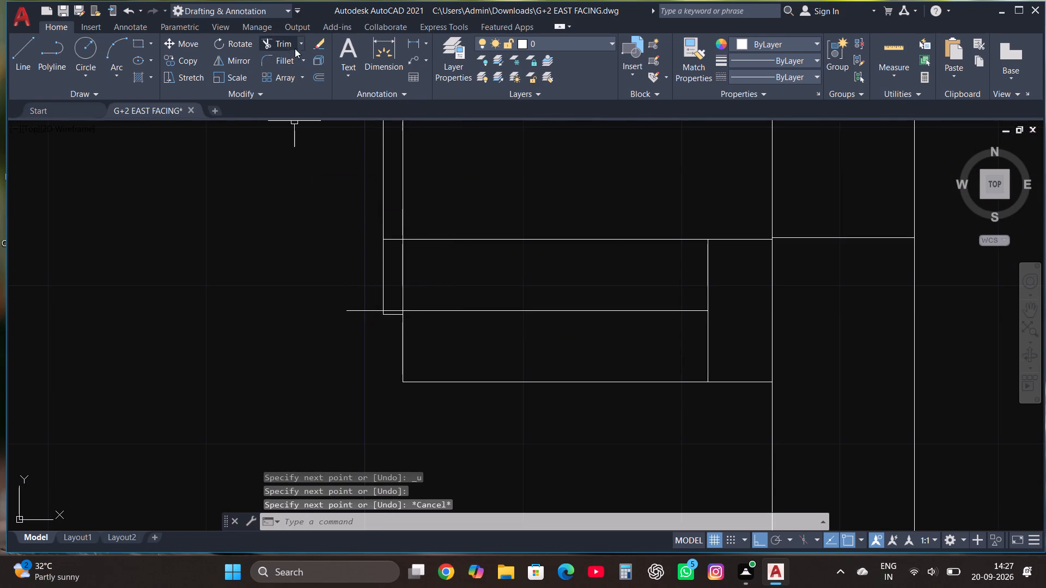
pyautogui.click(286, 48)
pyautogui.click(347, 313)
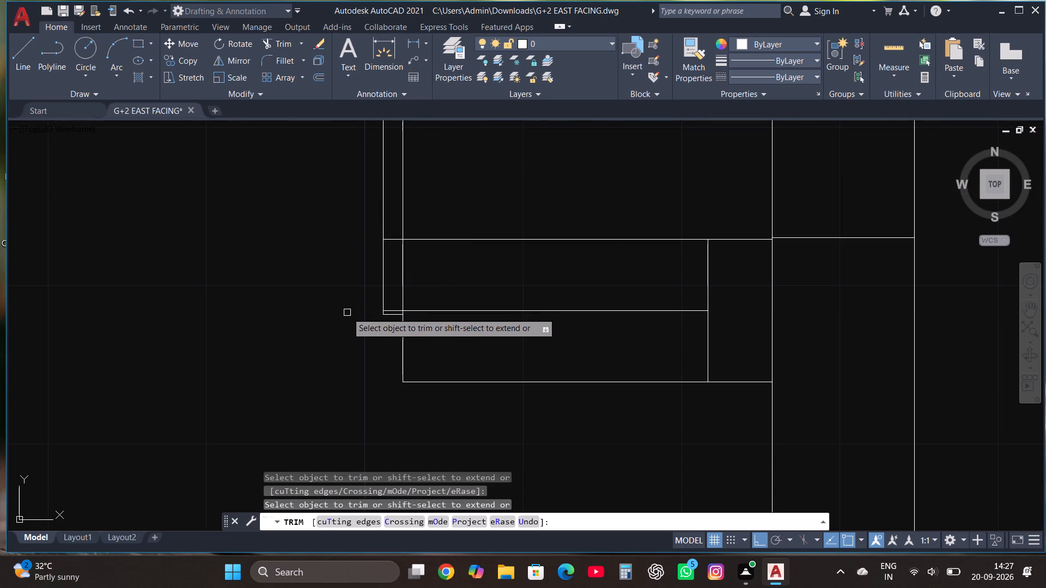
pyautogui.click(394, 310)
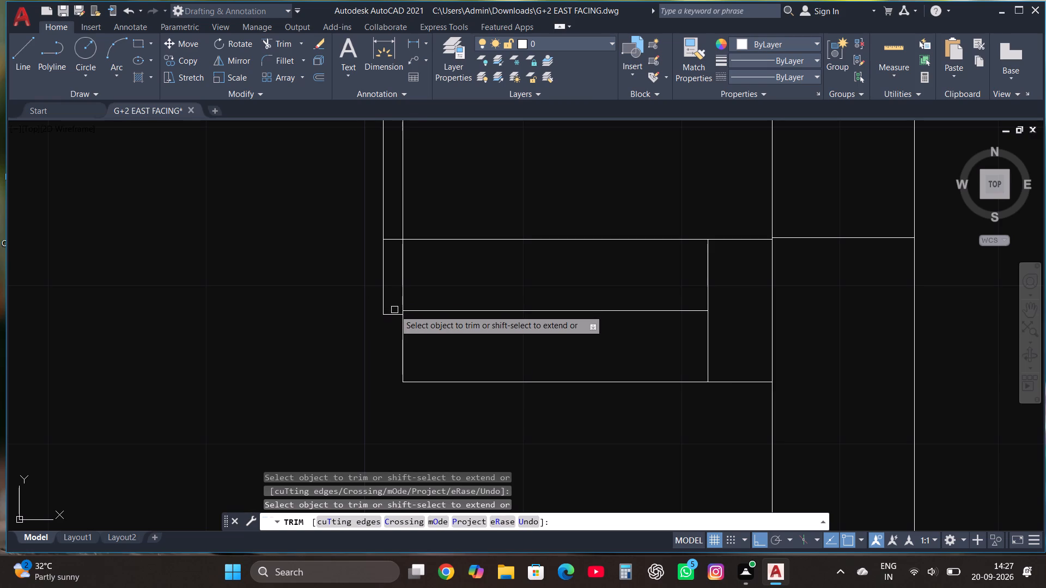
pyautogui.press('Escape')
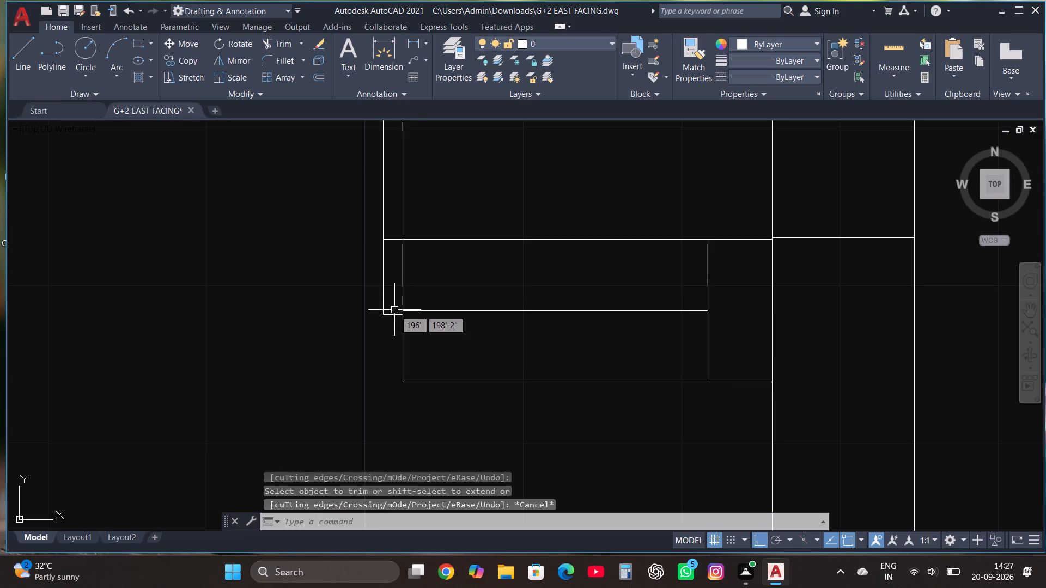
# Draw a window end line across the vertical partition of the southwest room and trim the part extending east of the wall.
pyautogui.scroll(-5, 452, 333)
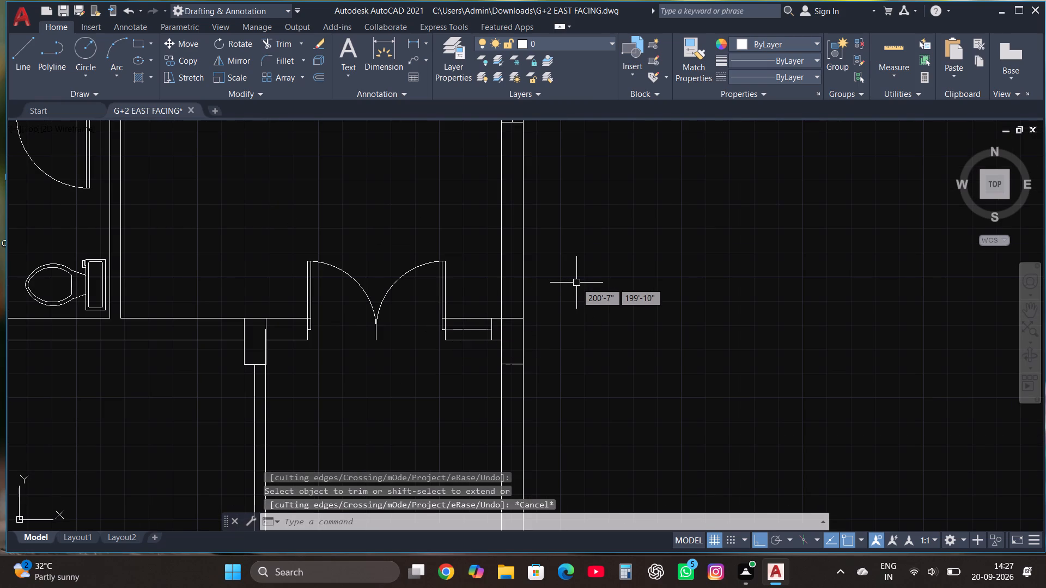
pyautogui.scroll(-3, 582, 284)
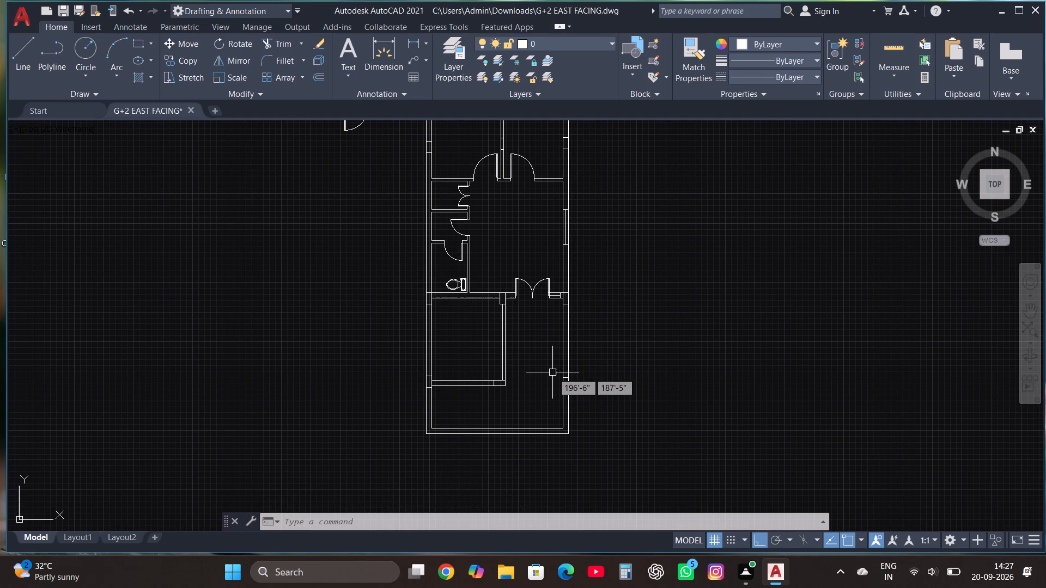
pyautogui.scroll(2, 552, 379)
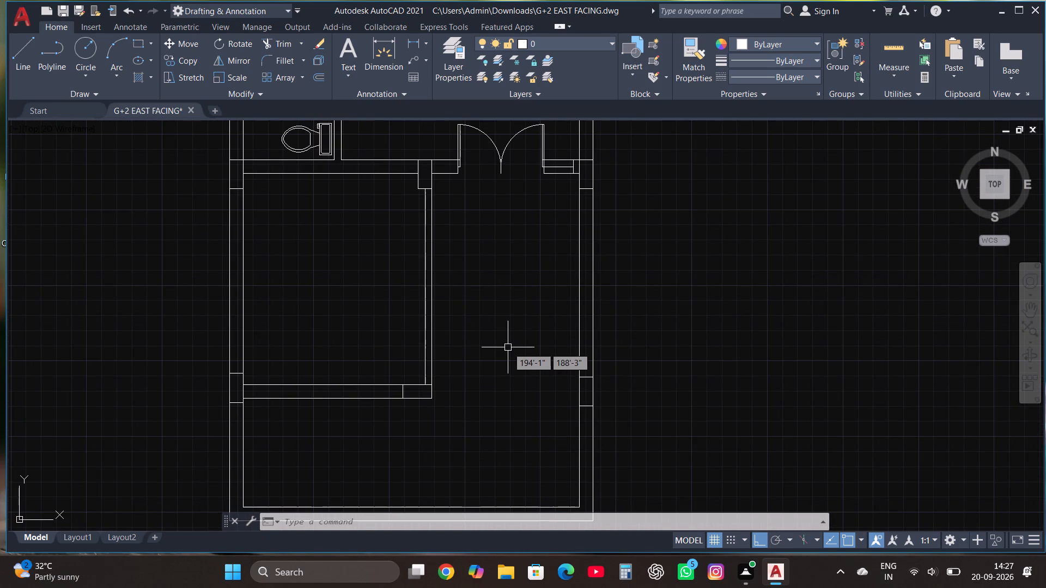
pyautogui.scroll(1, 463, 296)
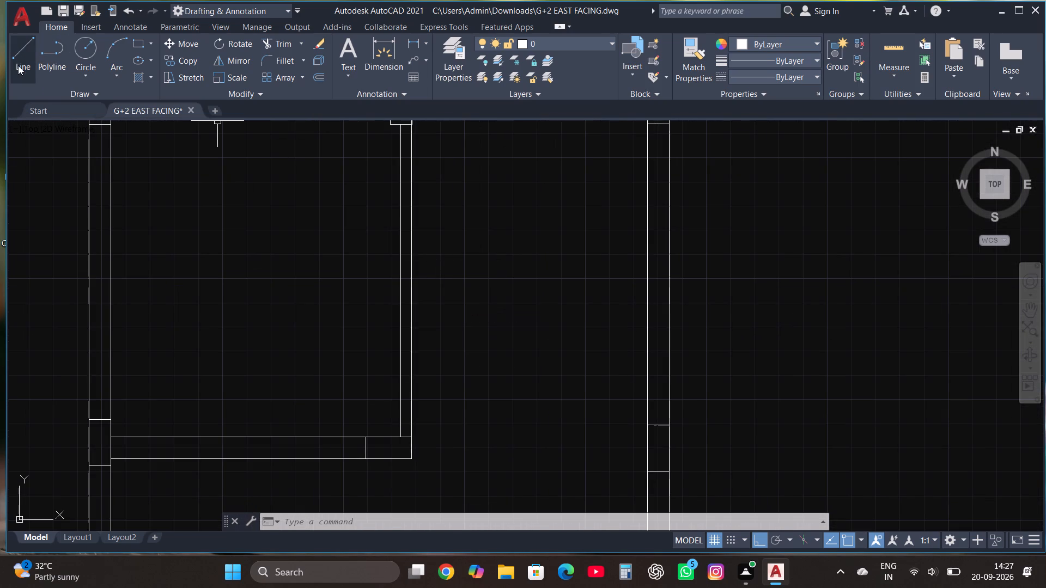
pyautogui.click(27, 50)
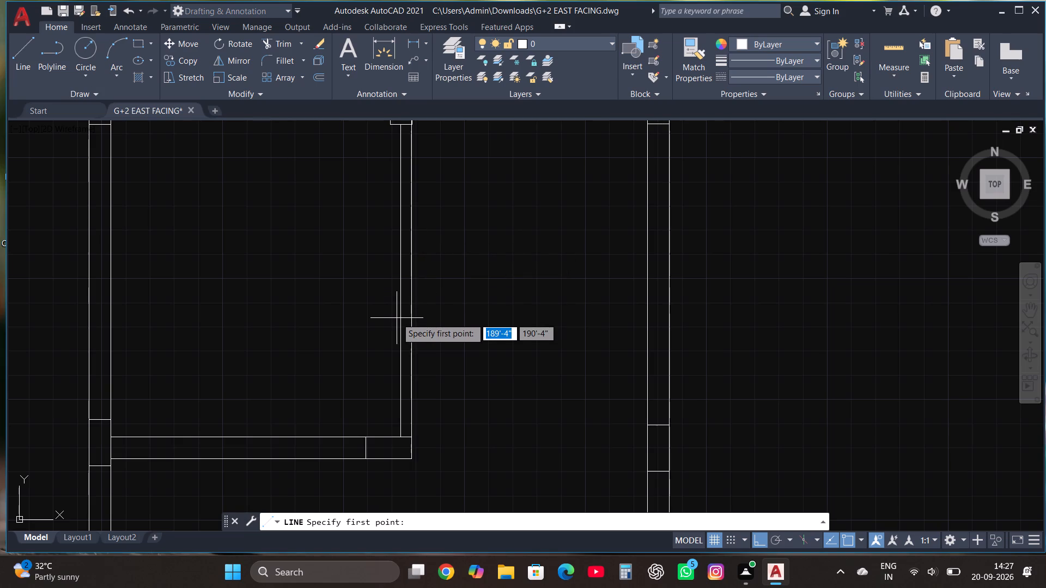
pyautogui.click(402, 318)
pyautogui.click(438, 317)
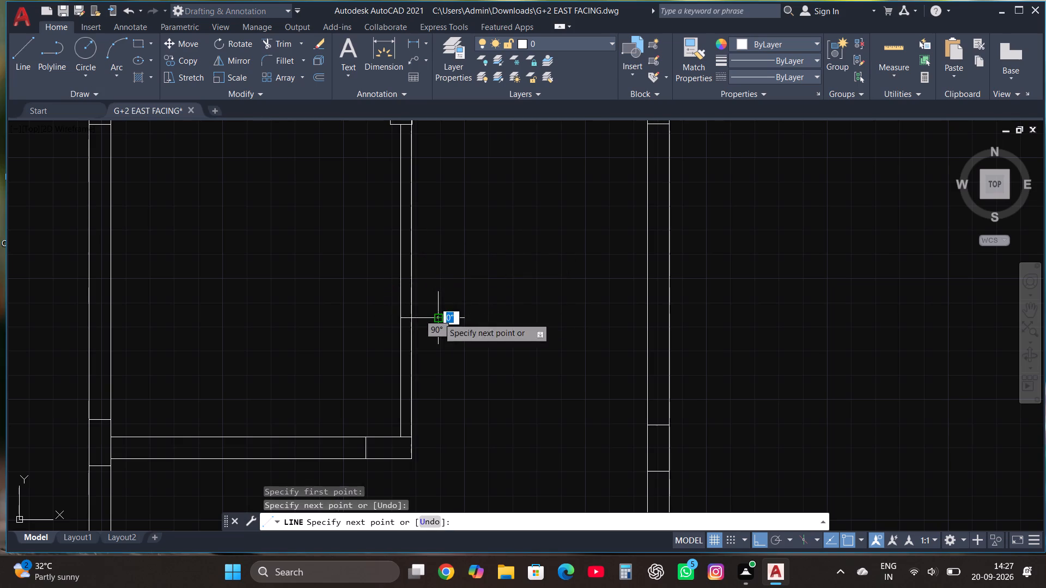
pyautogui.press('Escape')
pyautogui.click(279, 48)
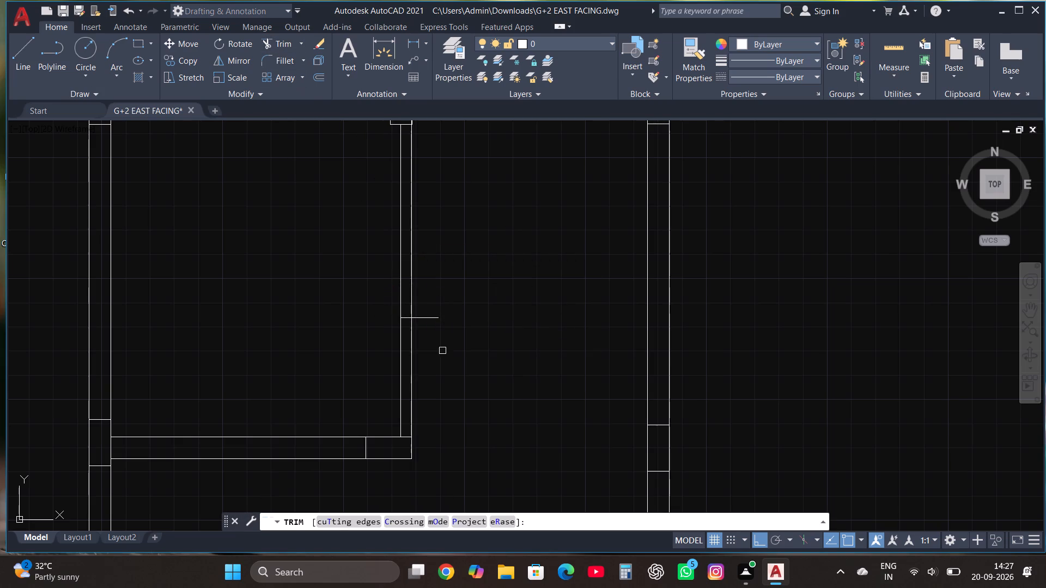
pyautogui.click(431, 317)
pyautogui.press('Escape')
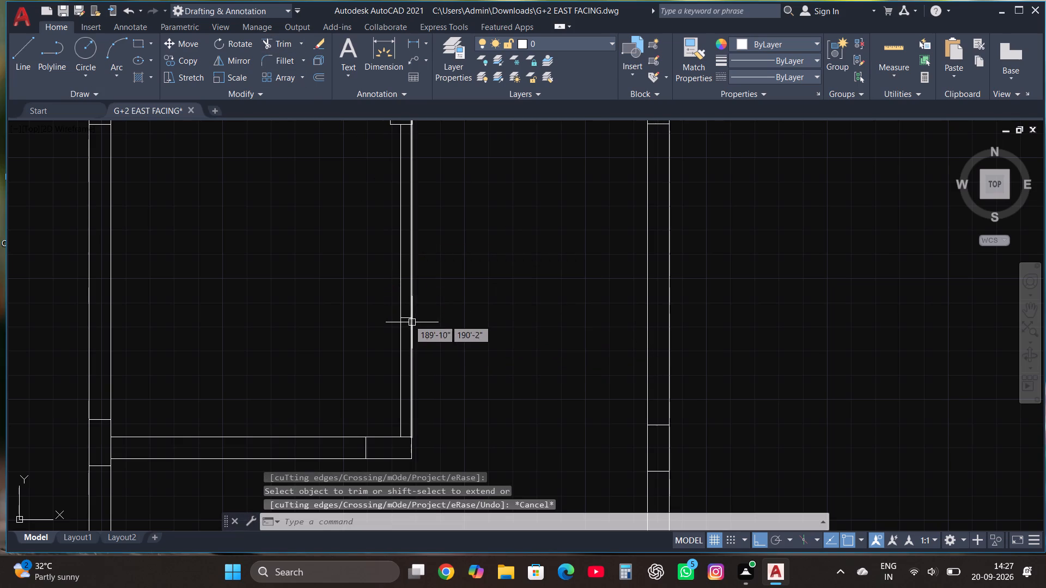
# Copy the window end line 4' north along the southwest room's vertical partition.
pyautogui.click(408, 317)
pyautogui.click(184, 59)
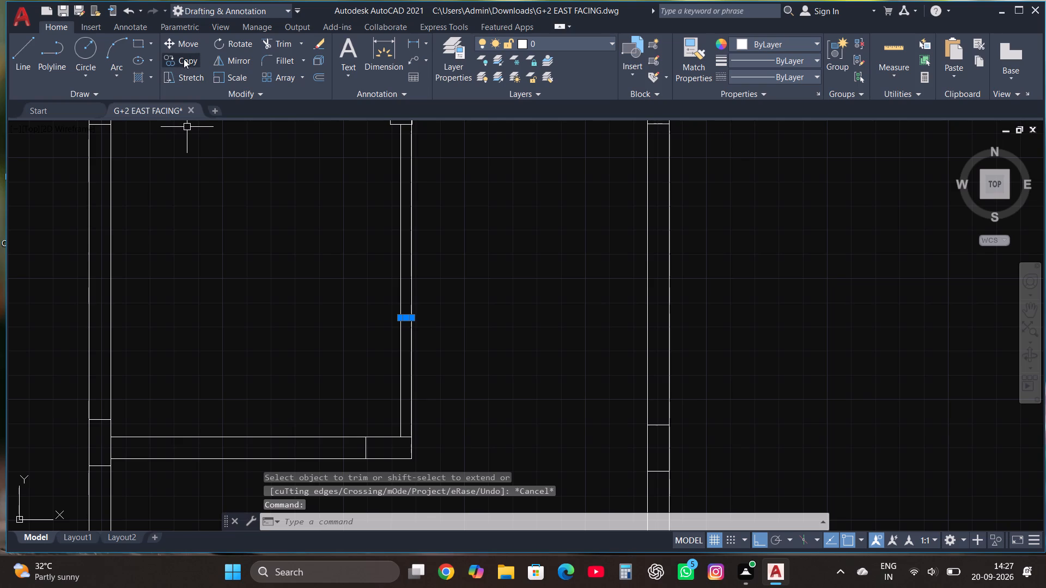
pyautogui.click(407, 320)
pyautogui.write("4'")
pyautogui.press('Return')
pyautogui.press('Escape')
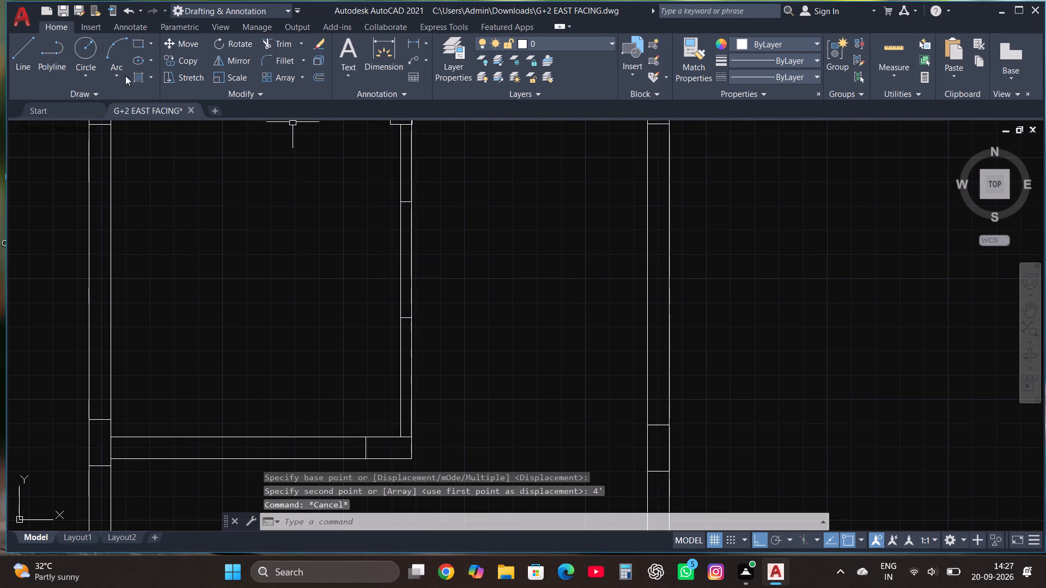
# Draw the window's centre line between the midpoints of the two end lines in the southwest room's vertical partition.
pyautogui.click(25, 46)
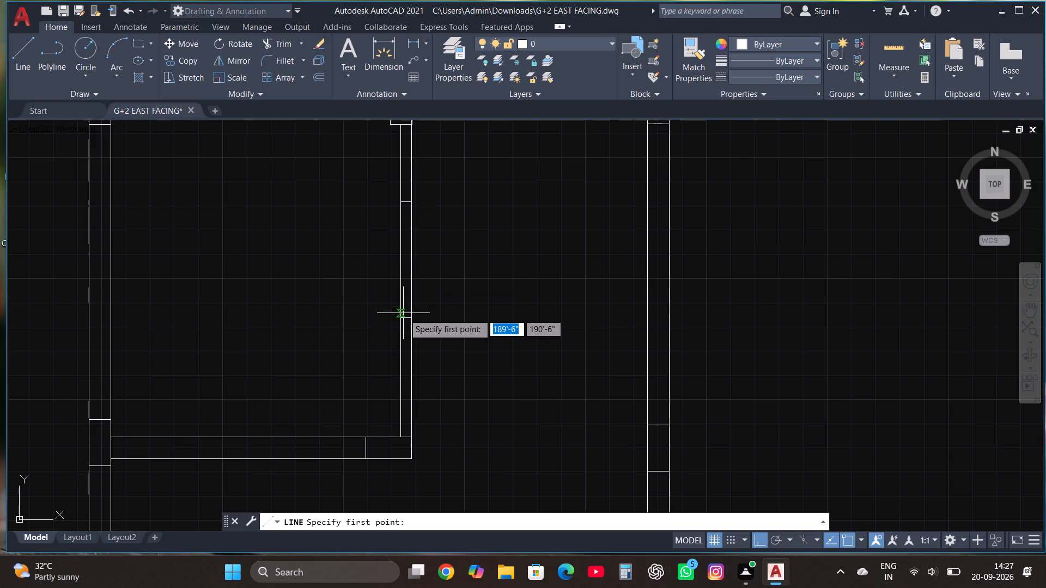
pyautogui.click(405, 317)
pyautogui.click(404, 200)
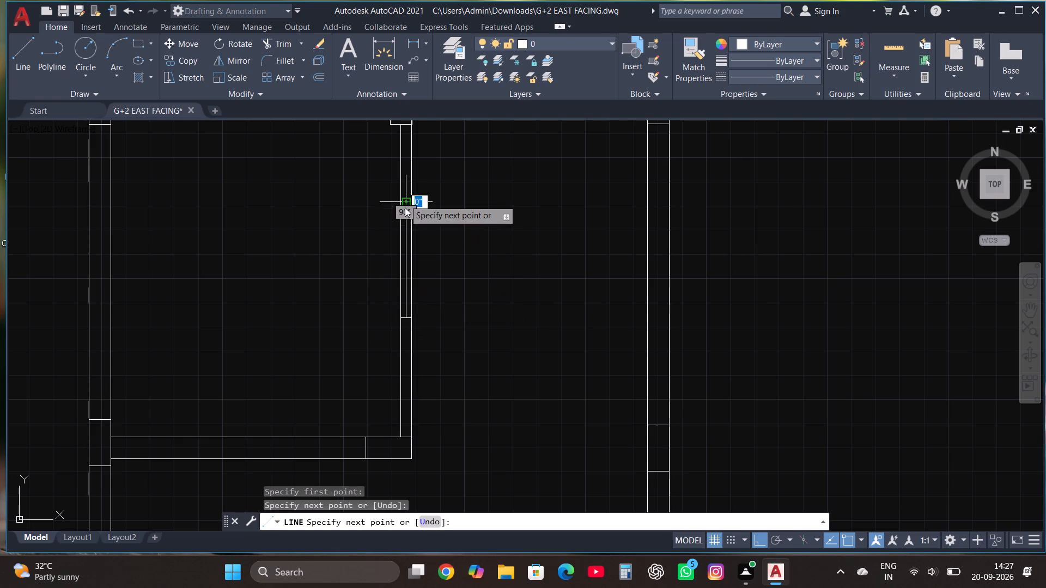
pyautogui.press('Escape')
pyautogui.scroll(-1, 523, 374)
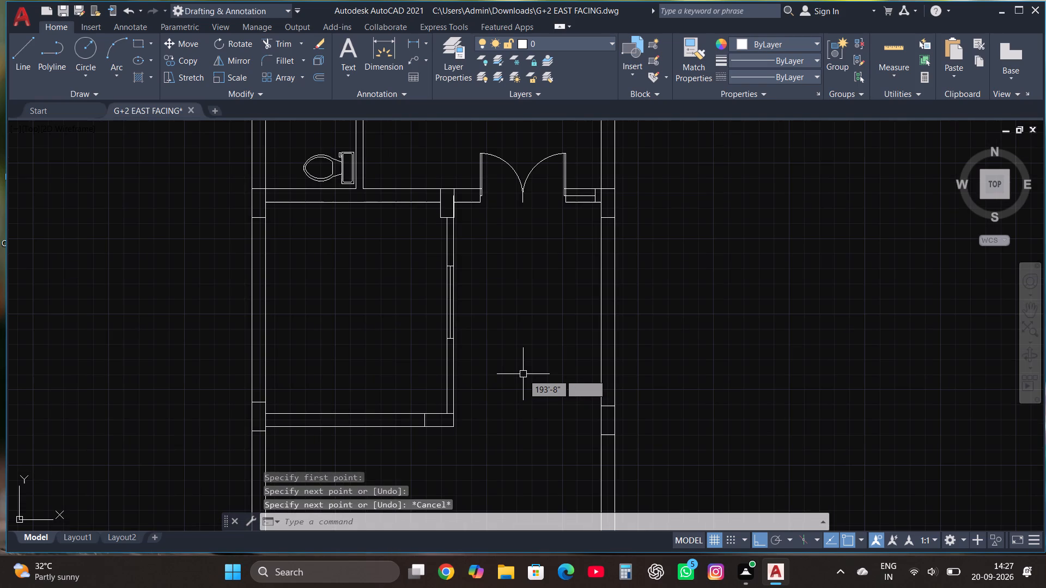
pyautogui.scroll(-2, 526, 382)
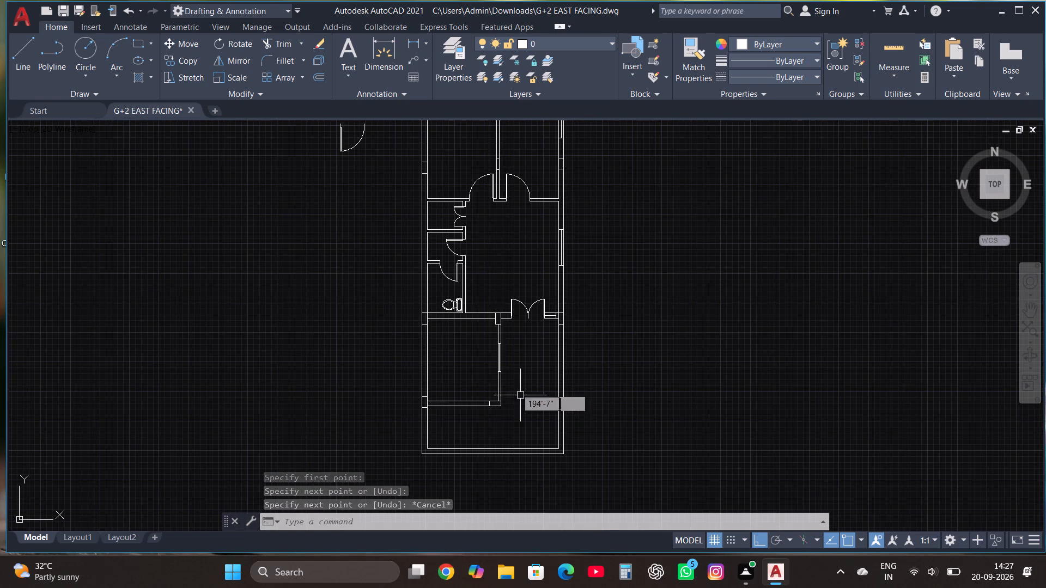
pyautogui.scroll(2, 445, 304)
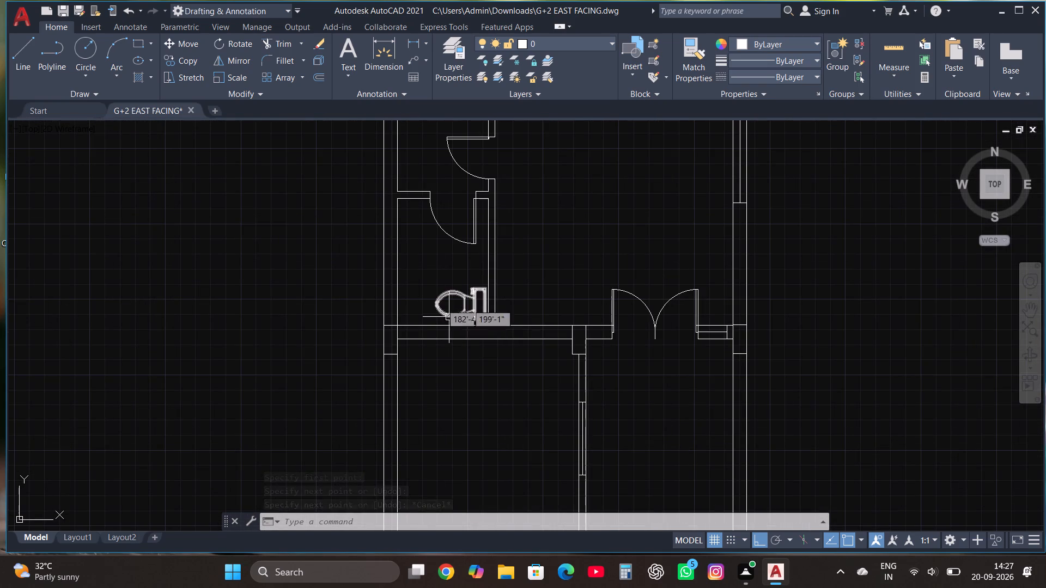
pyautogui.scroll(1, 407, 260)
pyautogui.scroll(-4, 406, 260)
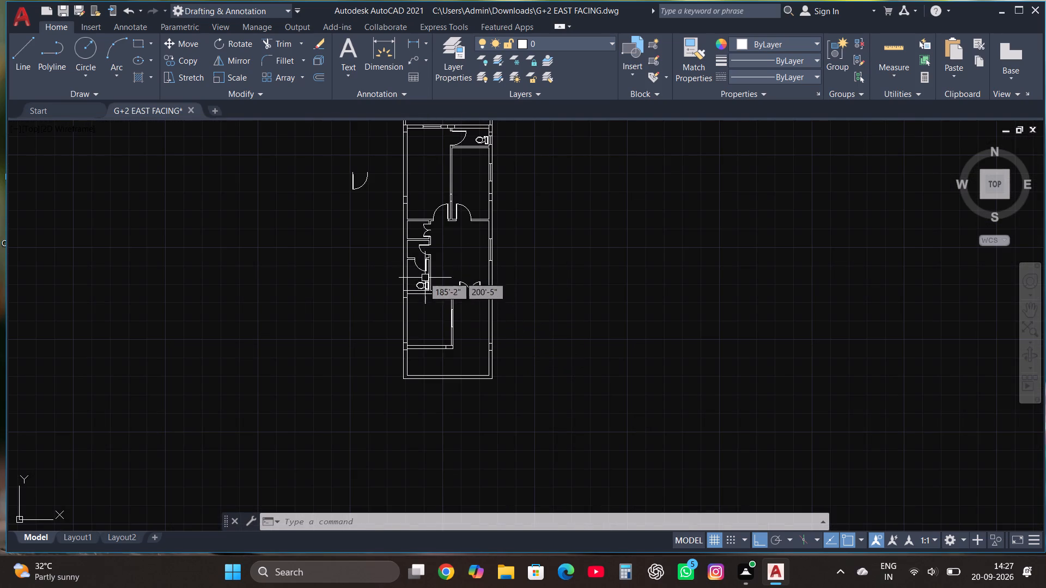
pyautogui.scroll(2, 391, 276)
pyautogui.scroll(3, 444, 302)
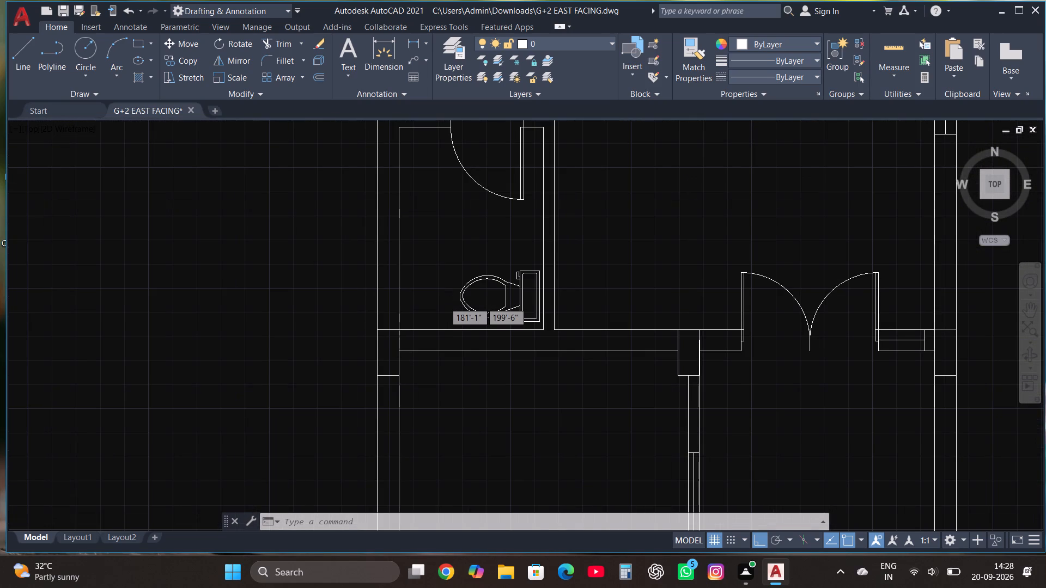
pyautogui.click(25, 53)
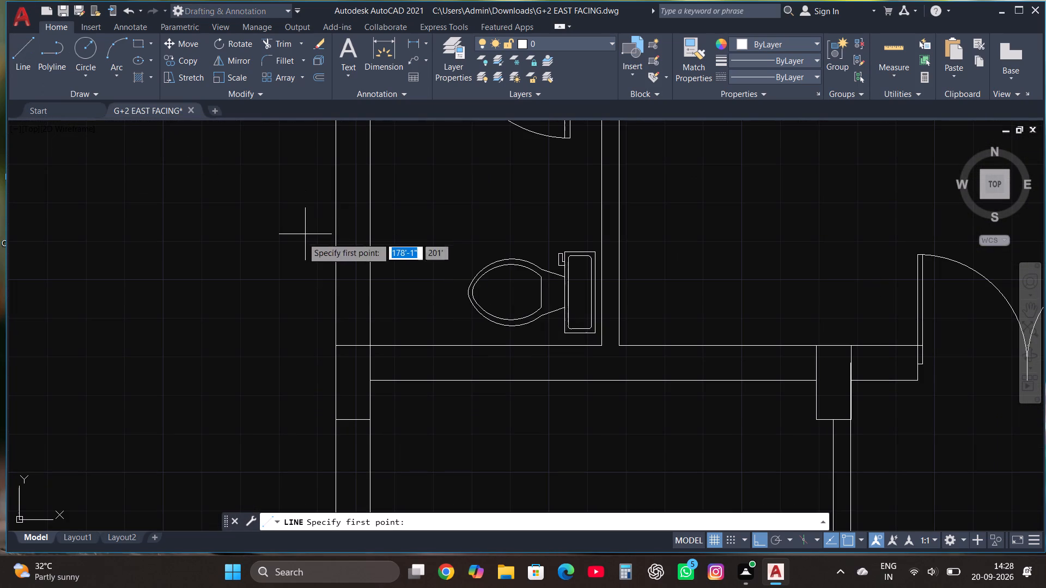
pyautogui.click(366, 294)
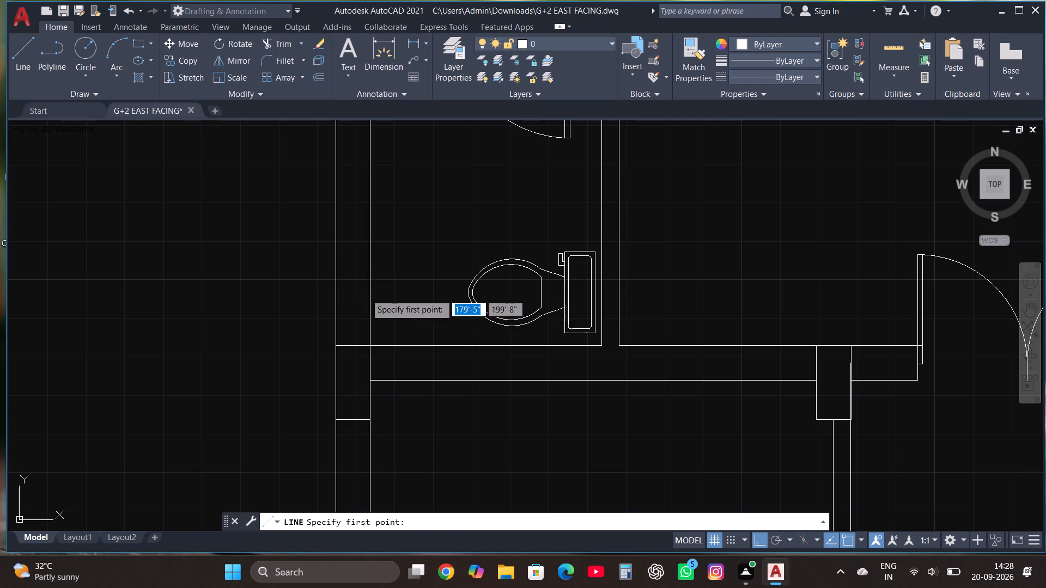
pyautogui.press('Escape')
# Draw a window end line across the west exterior wall beside the southern toilet and trim the part extending west of the wall.
pyautogui.click(23, 39)
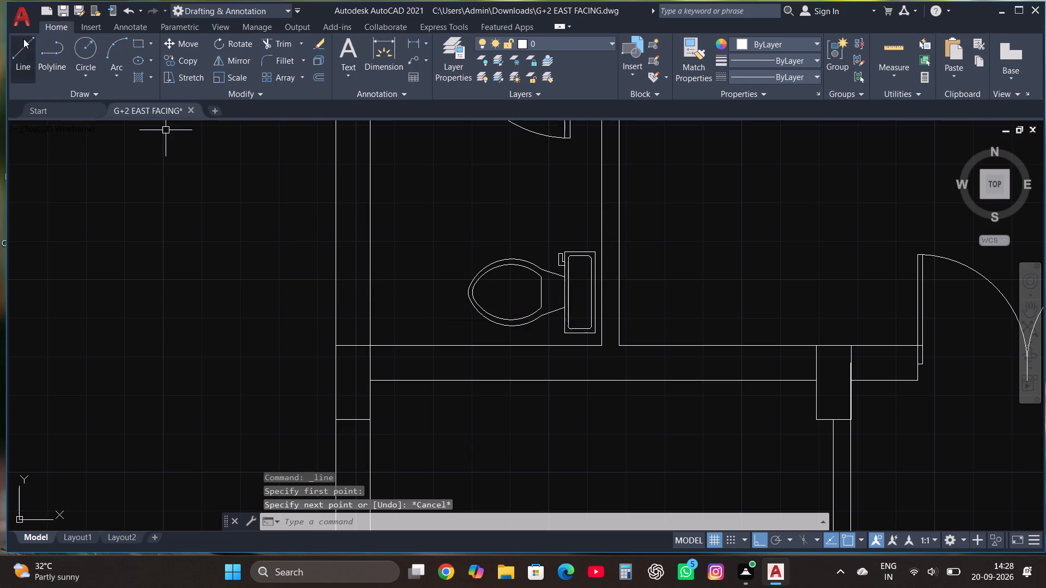
pyautogui.click(372, 294)
pyautogui.click(304, 293)
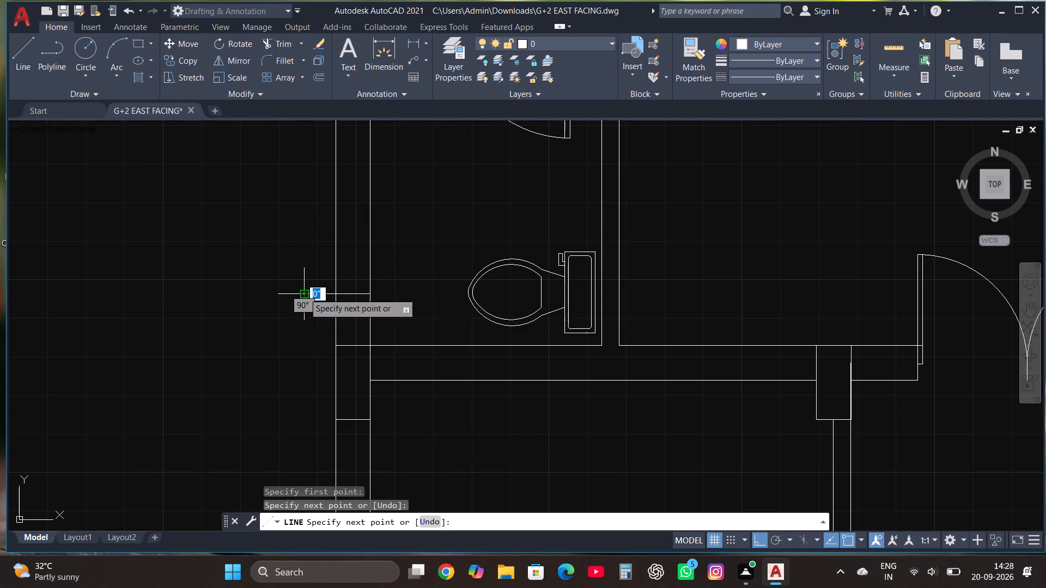
pyautogui.press('Escape')
pyautogui.click(277, 41)
pyautogui.click(315, 307)
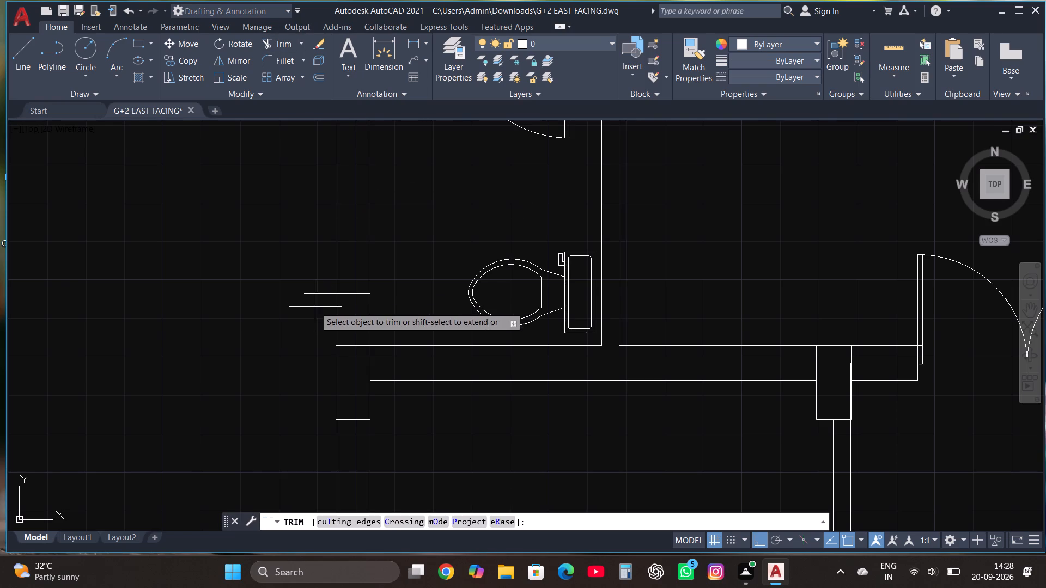
pyautogui.click(314, 287)
pyautogui.press('Escape')
# Copy the toilet window's end line 2' north along the west exterior wall.
pyautogui.click(354, 294)
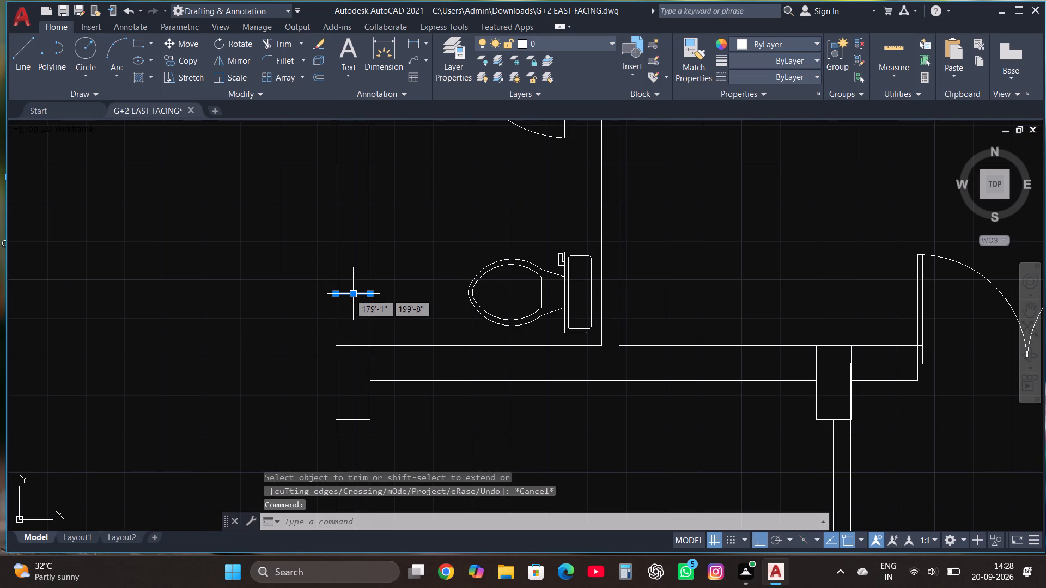
pyautogui.click(194, 61)
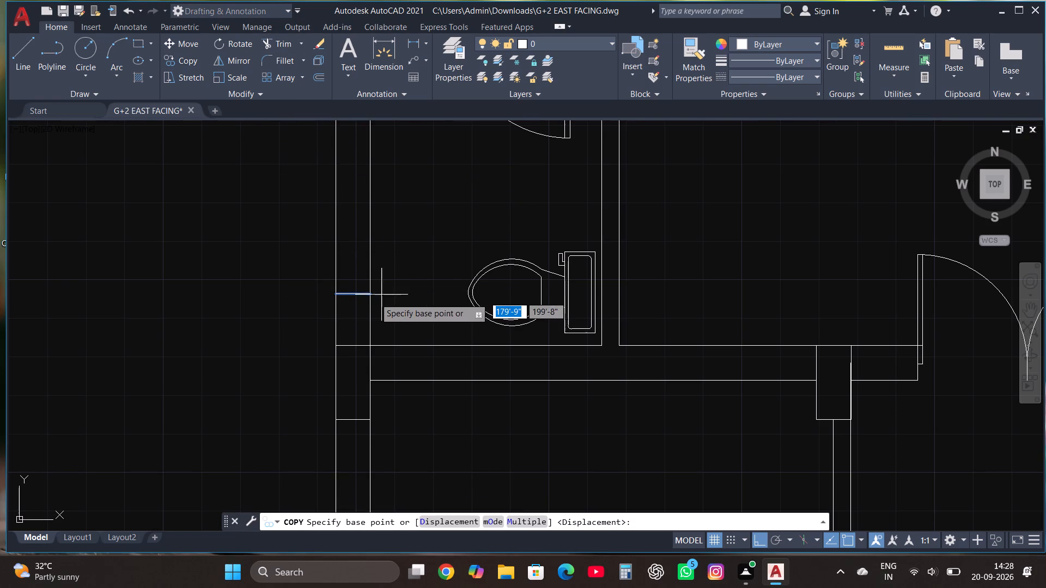
pyautogui.click(356, 293)
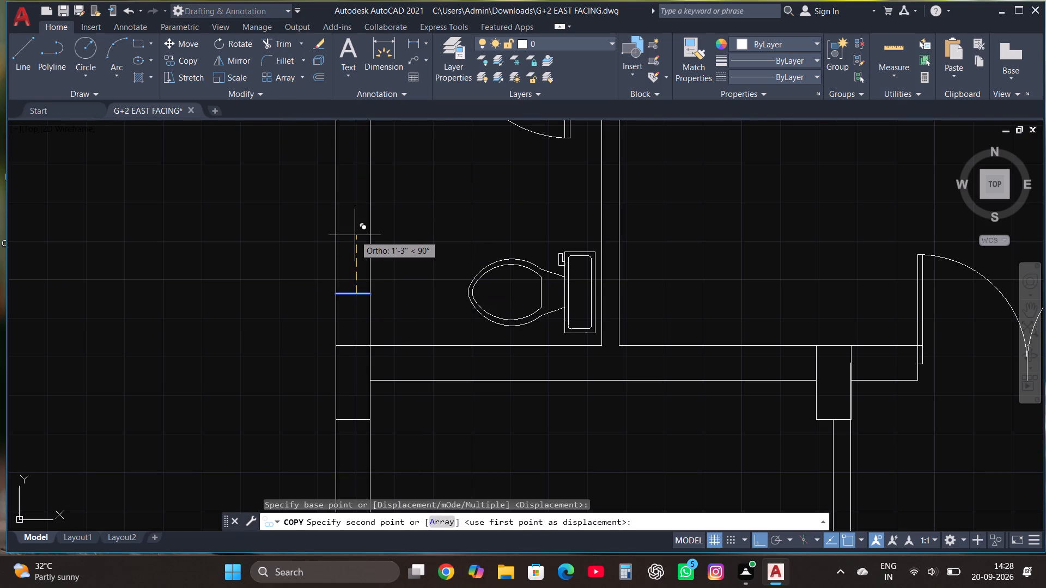
pyautogui.write("2'")
pyautogui.press('Return')
pyautogui.press('Escape')
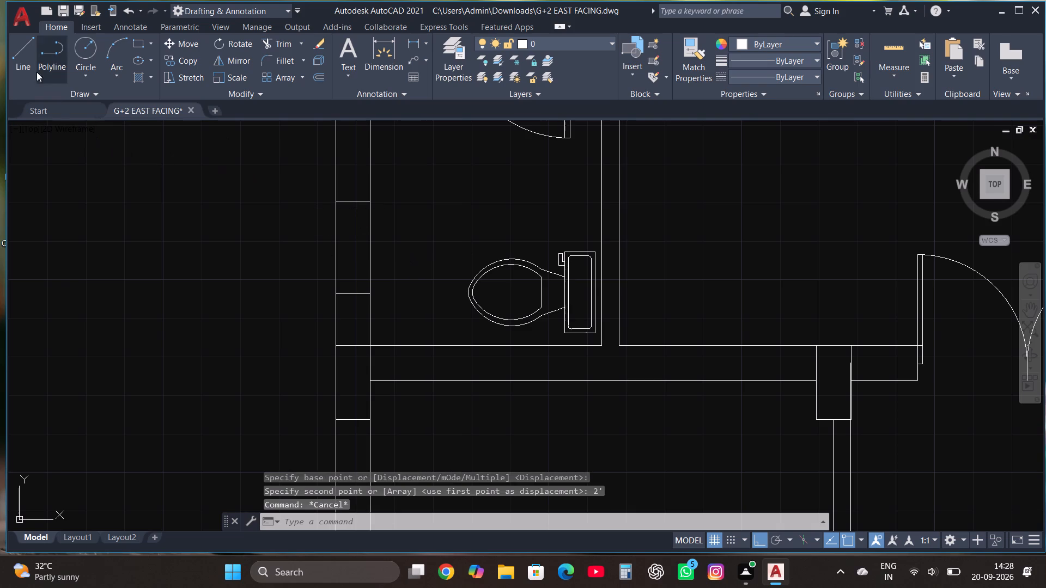
# Draw the toilet window's centre line between the midpoints of its two end lines in the west wall.
pyautogui.click(21, 52)
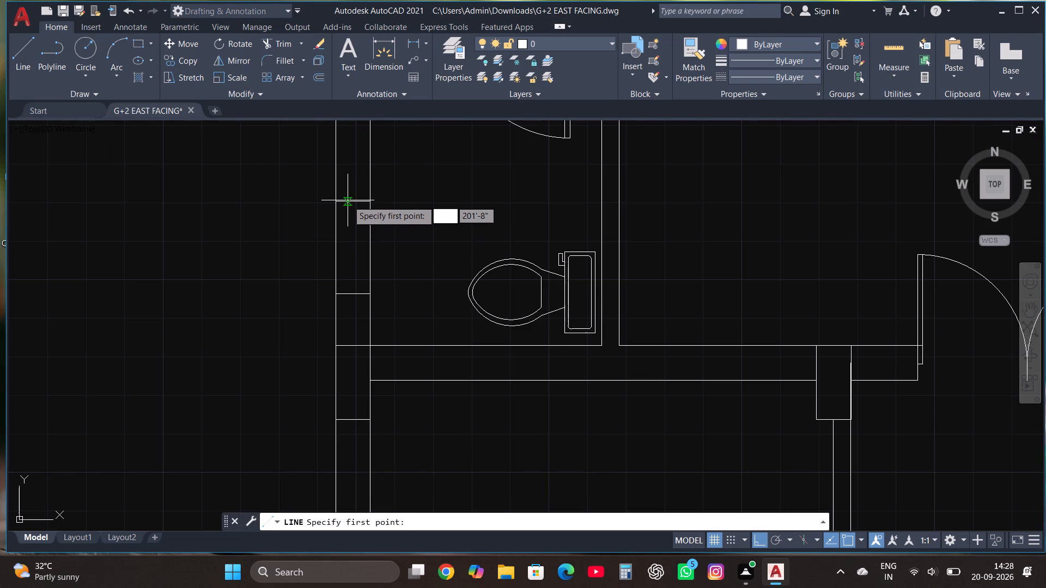
pyautogui.click(353, 200)
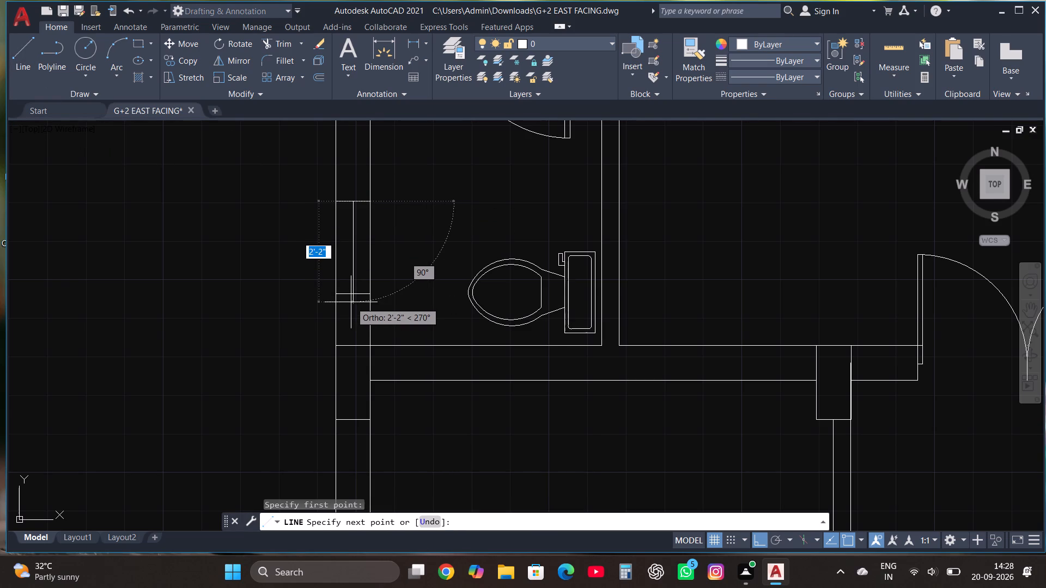
pyautogui.click(351, 294)
pyautogui.press('Escape')
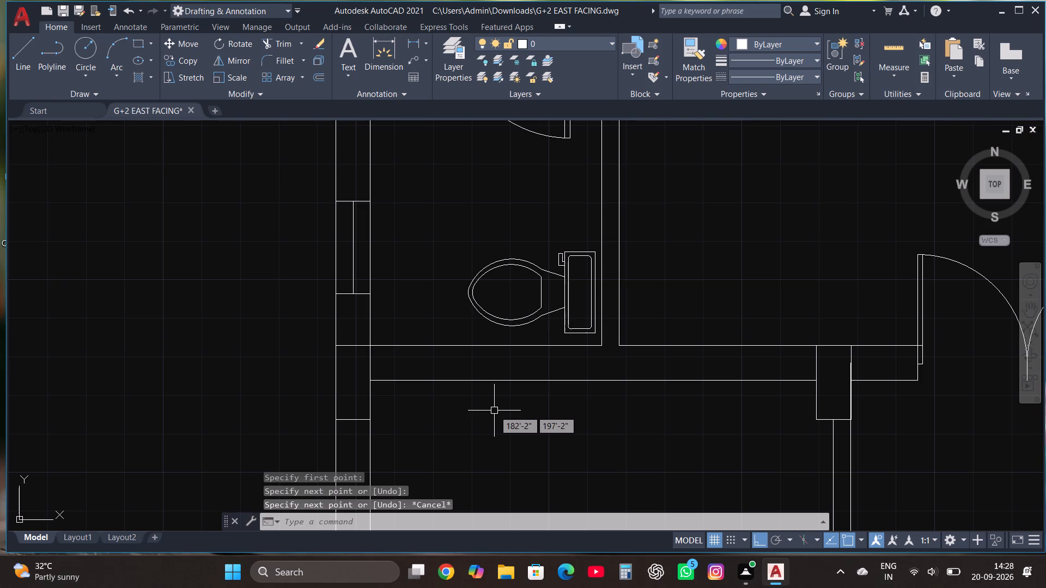
# Create a new layer named WALL and set its colour to index 172.
pyautogui.scroll(-5, 494, 411)
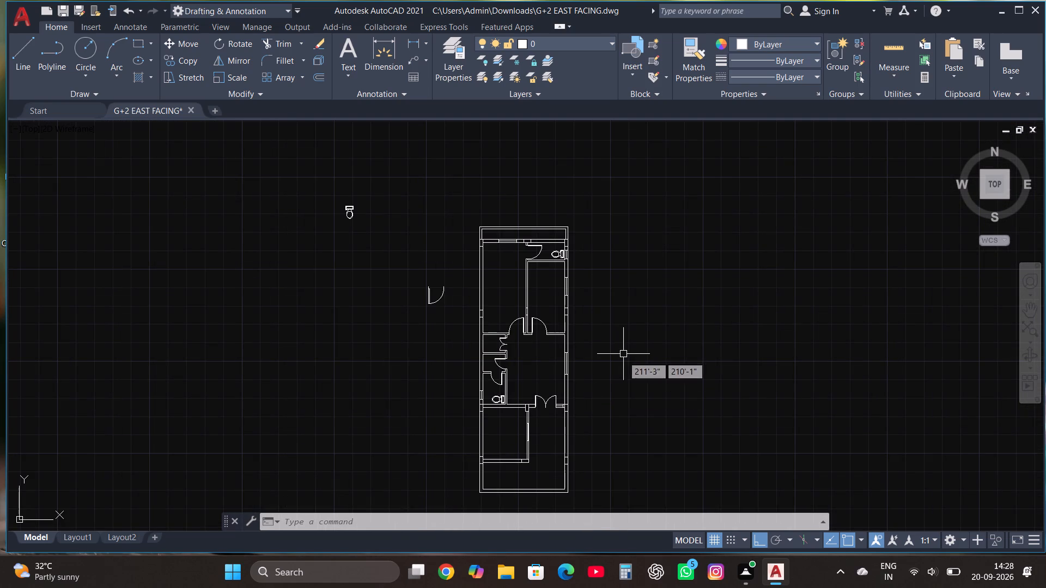
pyautogui.scroll(1, 514, 507)
pyautogui.scroll(-1, 514, 507)
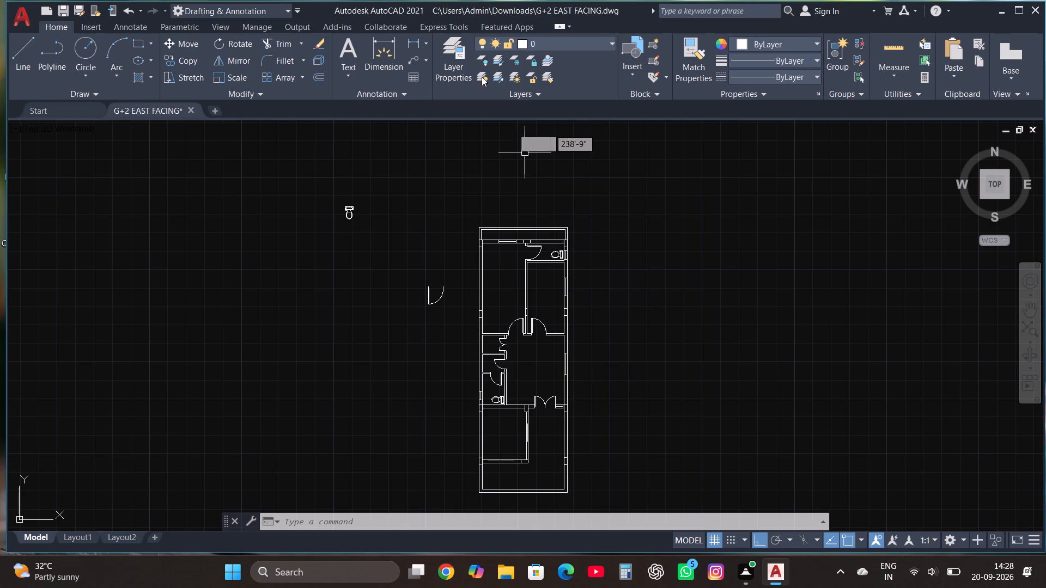
pyautogui.click(448, 46)
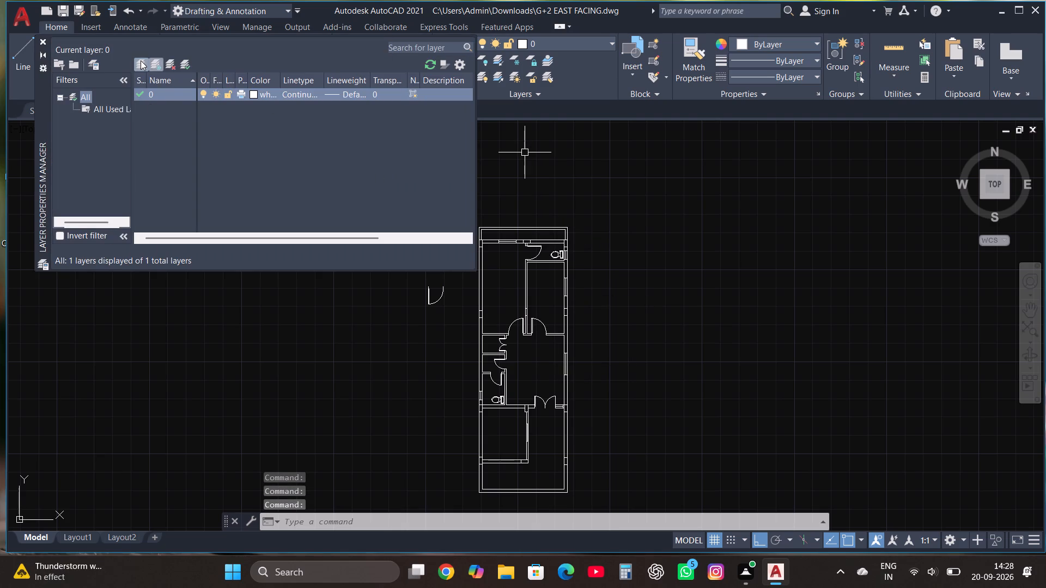
pyautogui.click(141, 60)
pyautogui.write('WALL')
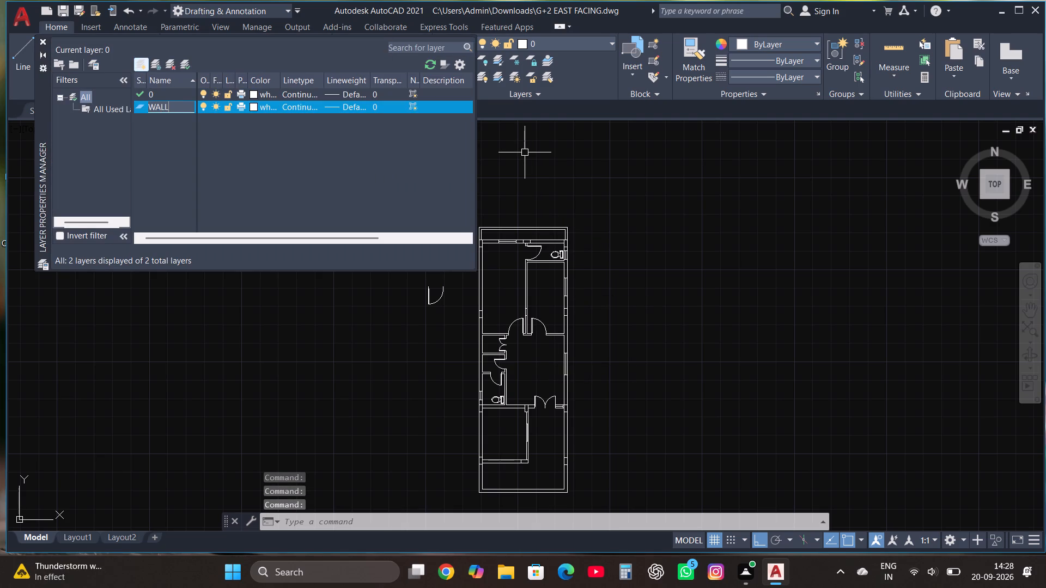
pyautogui.click(256, 104)
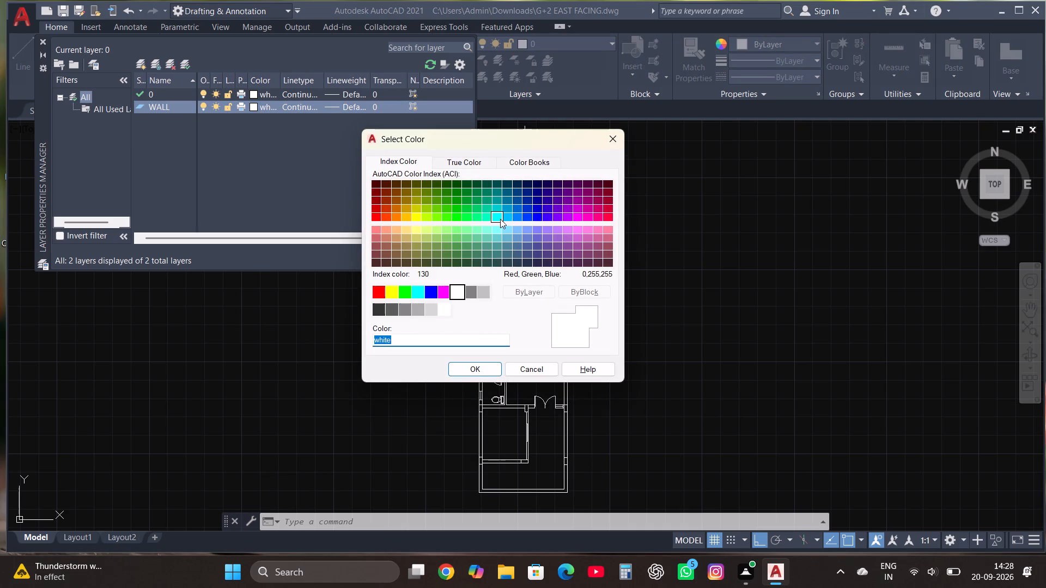
pyautogui.click(537, 211)
pyautogui.click(529, 212)
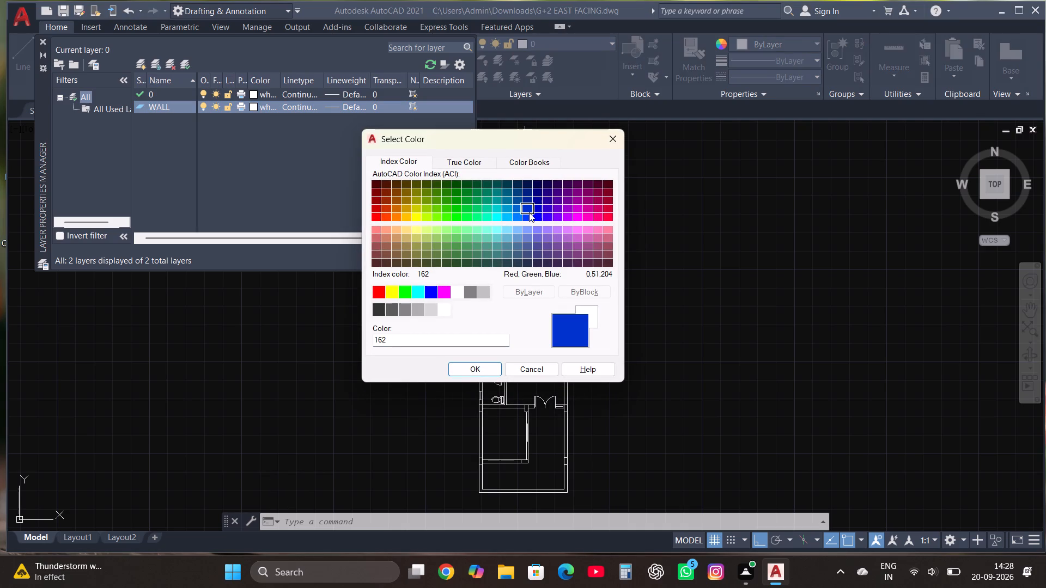
pyautogui.click(534, 207)
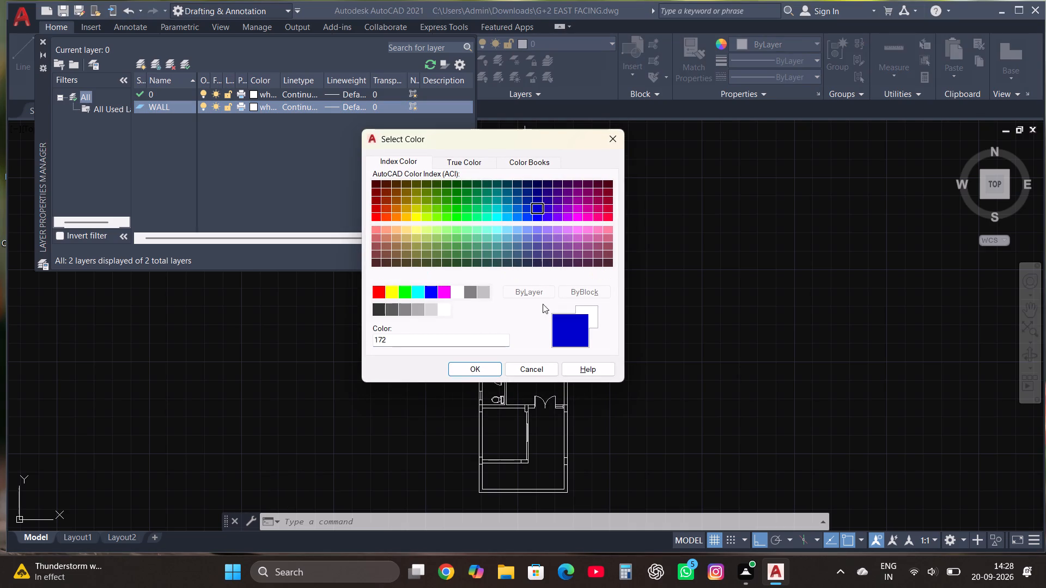
pyautogui.click(467, 369)
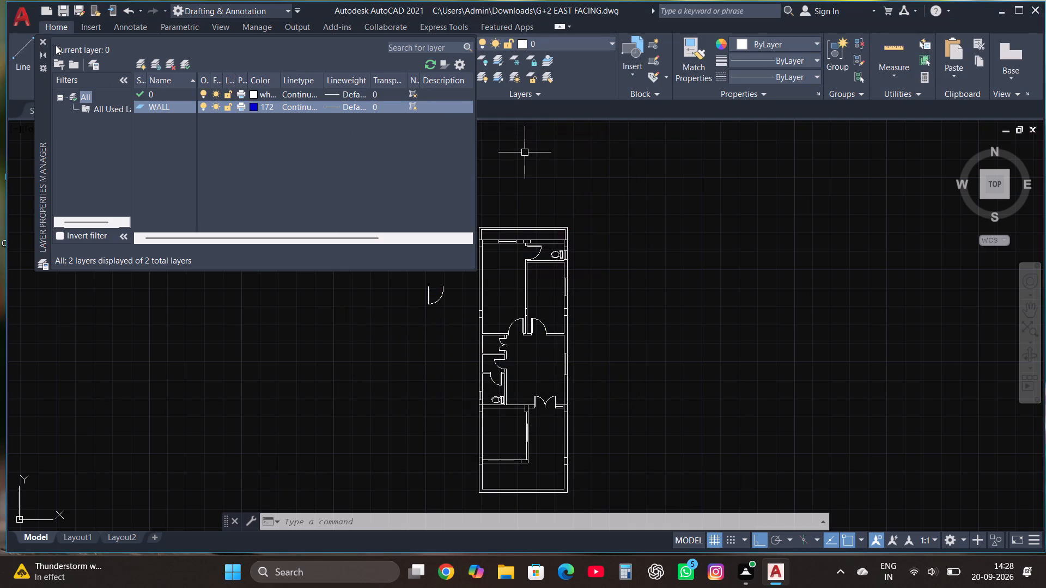
pyautogui.click(43, 39)
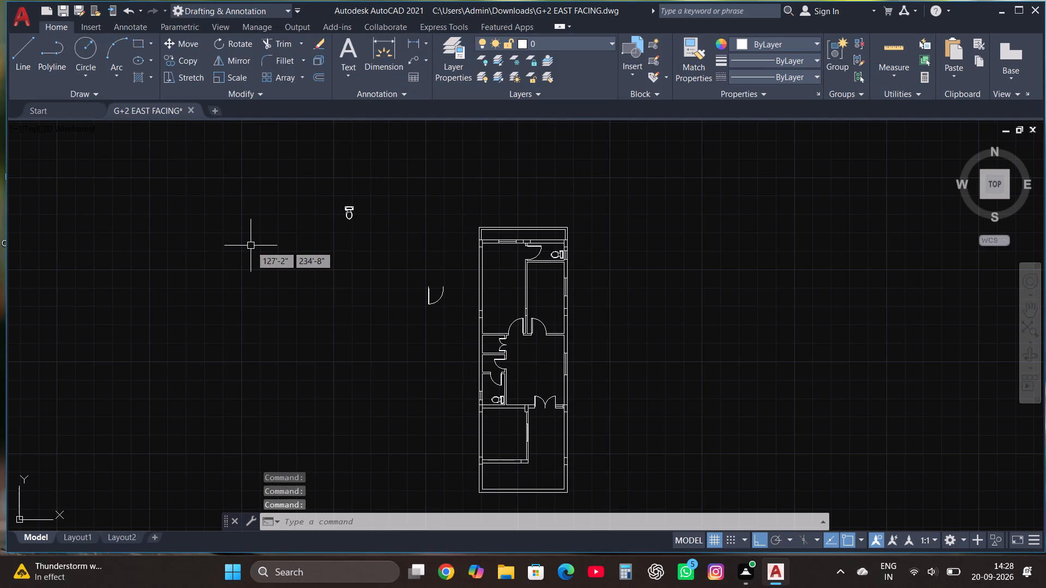
# Save the drawing.
pyautogui.hotkey('ctrl', 's')
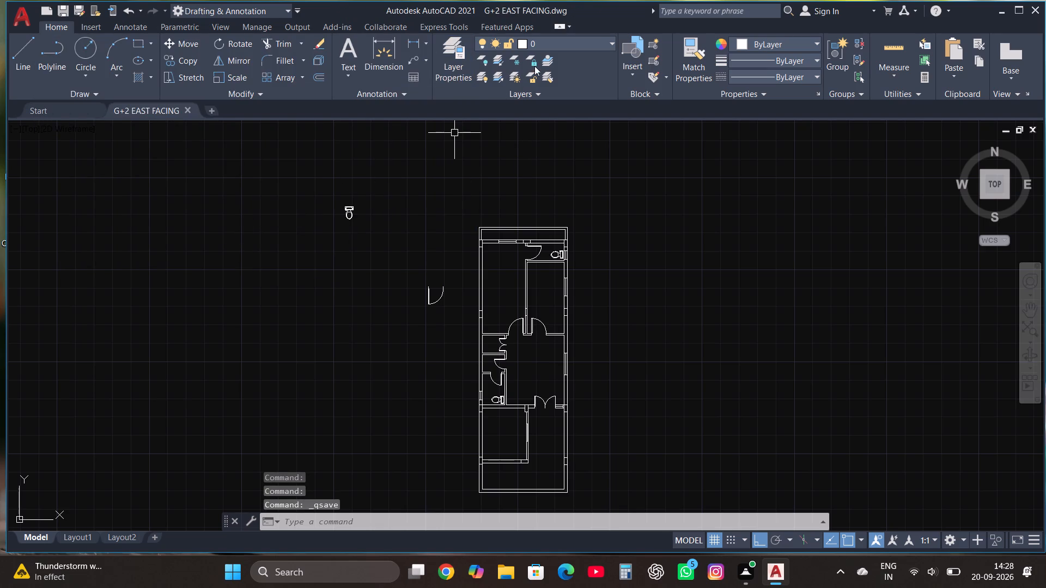
# Make WALL the current layer and solid-hatch the wall segments between the columns and window at the plan's north end.
pyautogui.click(564, 45)
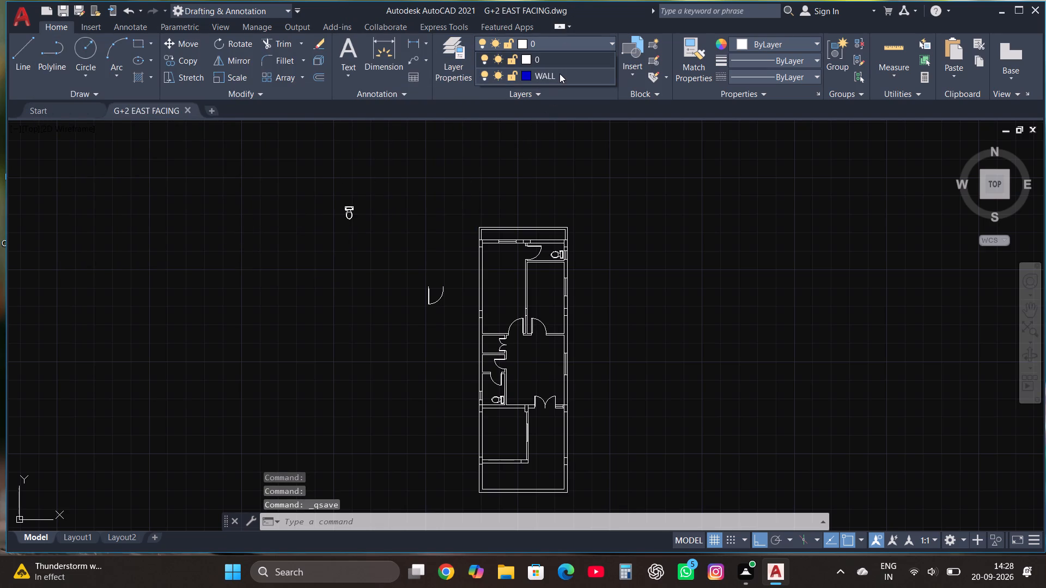
pyautogui.click(560, 73)
pyautogui.write('HAT')
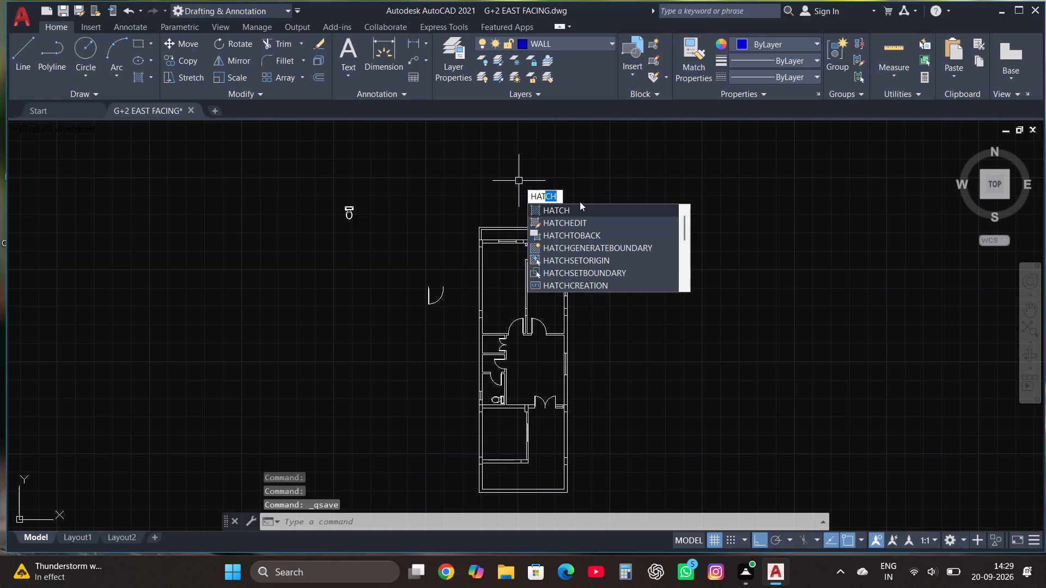
pyautogui.click(589, 209)
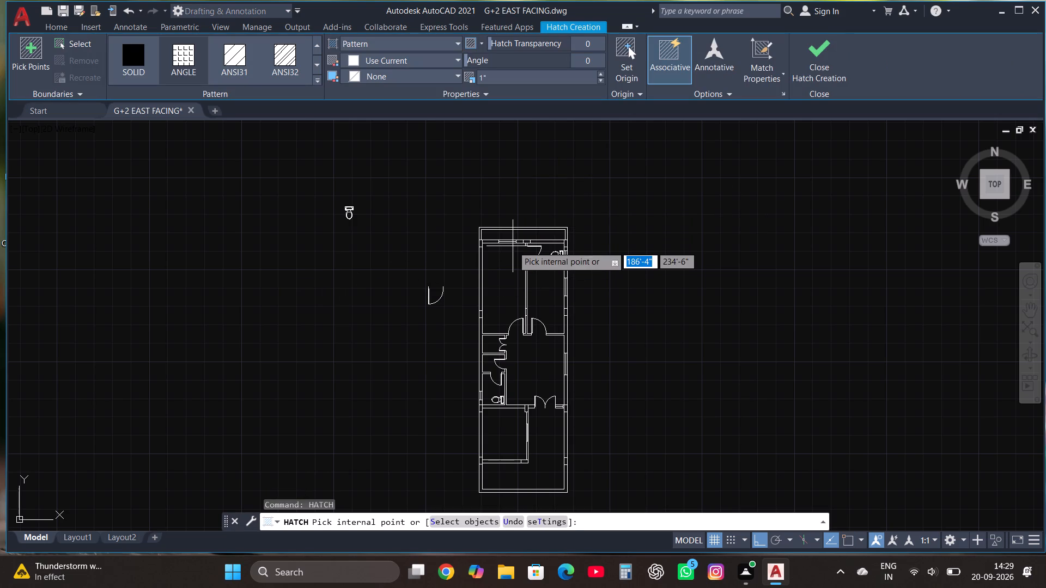
pyautogui.click(127, 59)
pyautogui.scroll(2, 504, 201)
pyautogui.scroll(2, 453, 327)
pyautogui.click(484, 268)
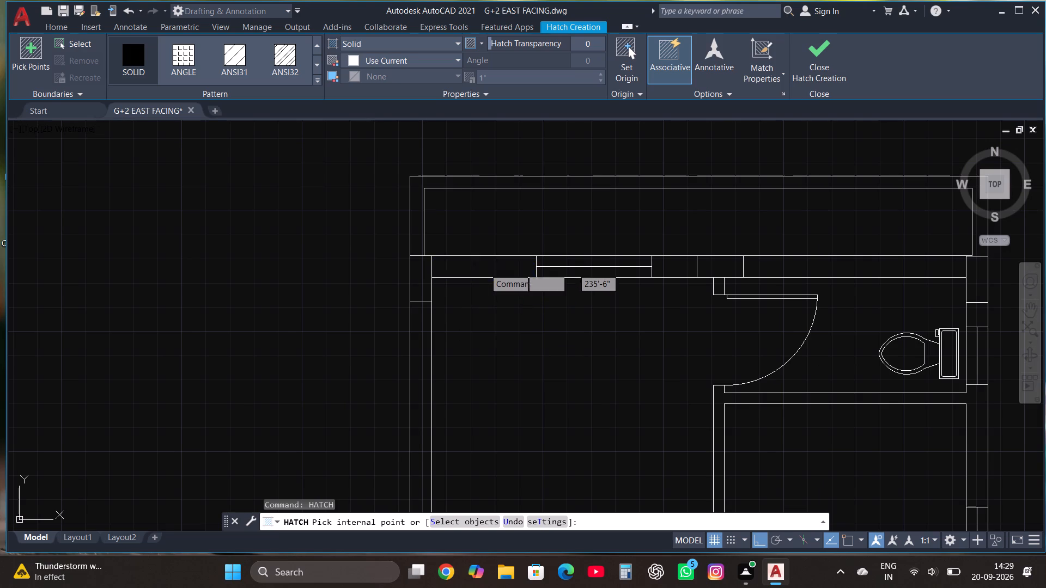
pyautogui.click(667, 266)
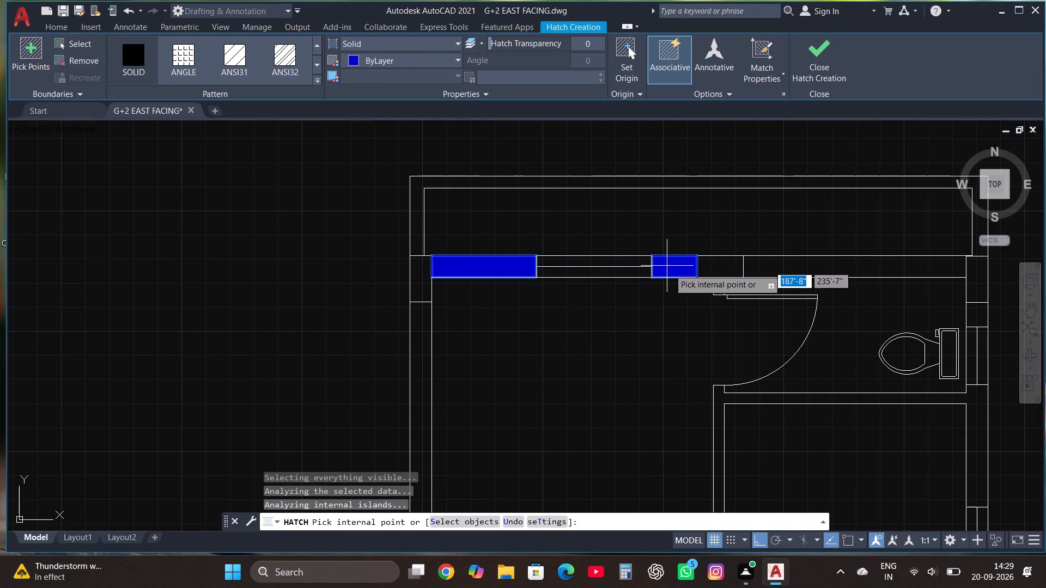
pyautogui.click(799, 264)
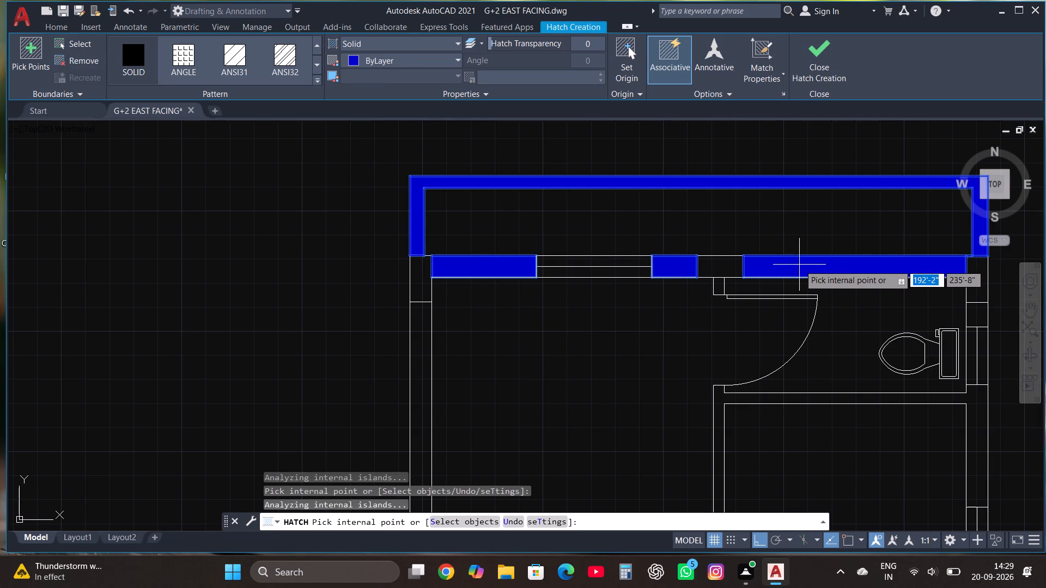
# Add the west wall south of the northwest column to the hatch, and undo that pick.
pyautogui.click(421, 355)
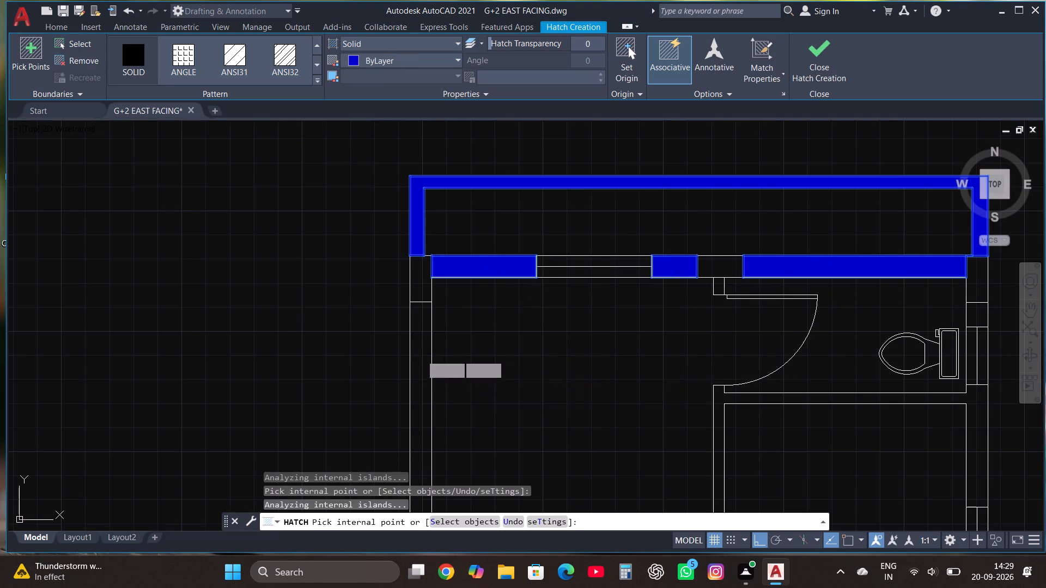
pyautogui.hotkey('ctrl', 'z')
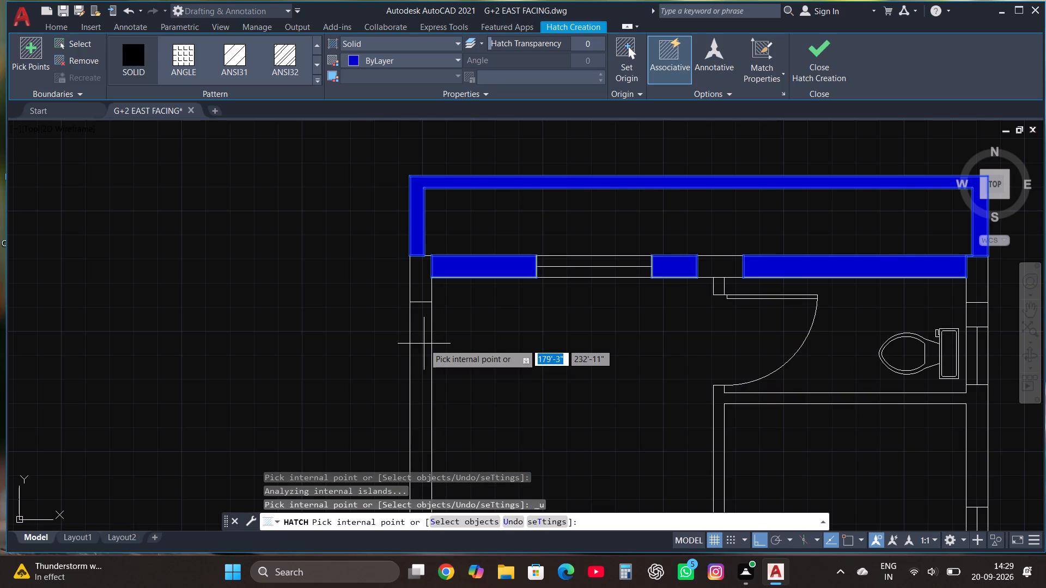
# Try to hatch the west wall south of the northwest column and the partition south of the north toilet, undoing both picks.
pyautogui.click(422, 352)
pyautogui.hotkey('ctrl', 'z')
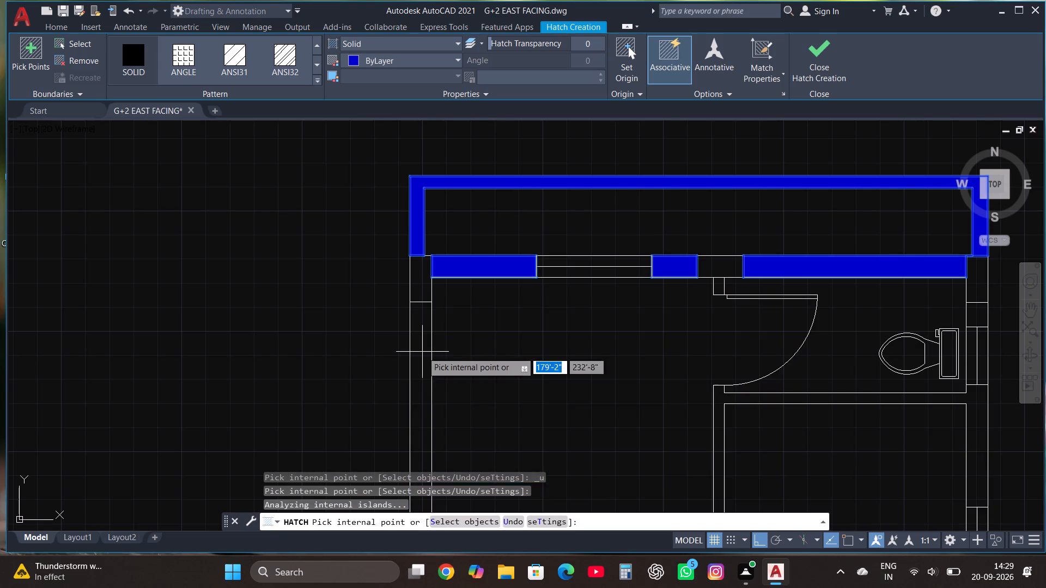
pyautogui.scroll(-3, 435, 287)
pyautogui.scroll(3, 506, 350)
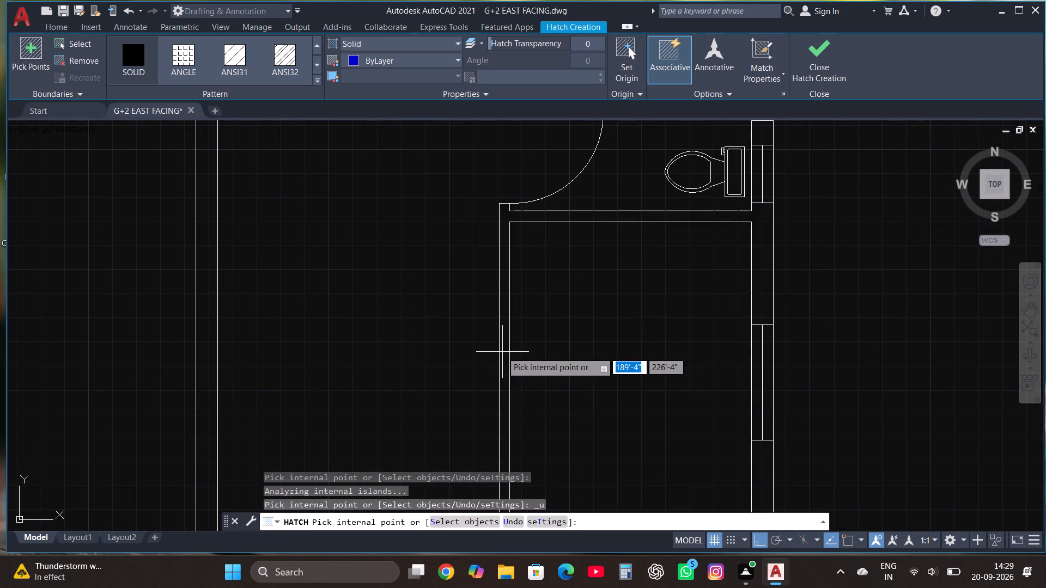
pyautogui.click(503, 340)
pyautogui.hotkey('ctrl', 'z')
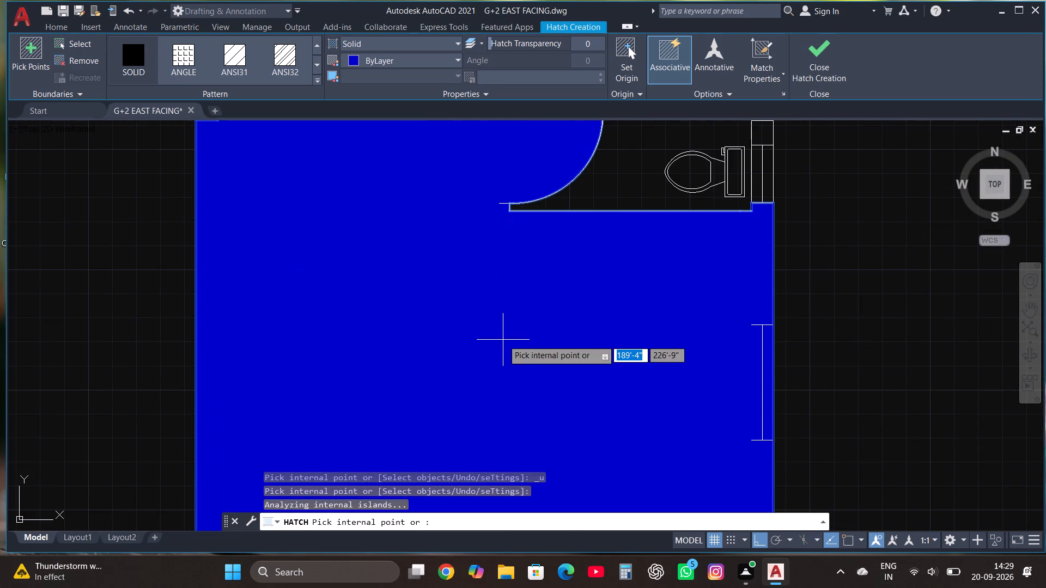
# Finish the solid hatch of the wall segments at the plan's north end.
pyautogui.click(822, 76)
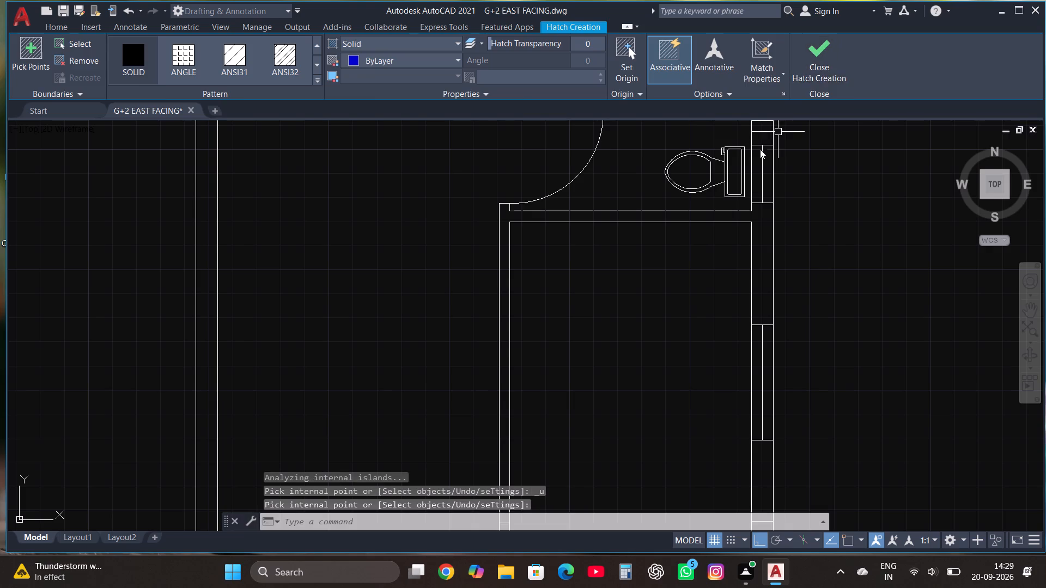
# Start a new solid hatch and fill the short wall stub just north of the north toilet's door.
pyautogui.scroll(-2, 525, 349)
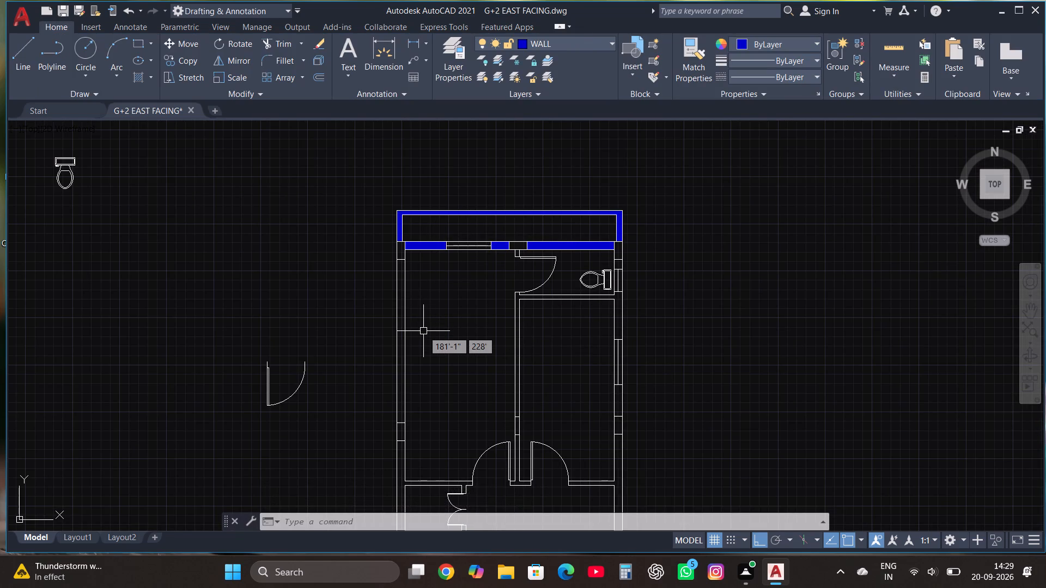
pyautogui.write('HAT')
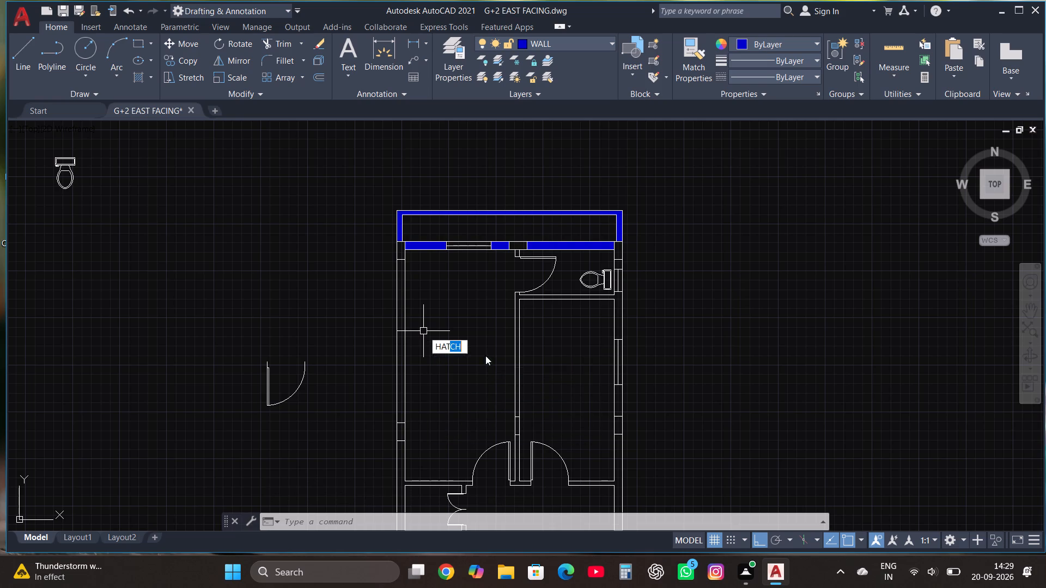
pyautogui.click(485, 356)
pyautogui.scroll(3, 518, 243)
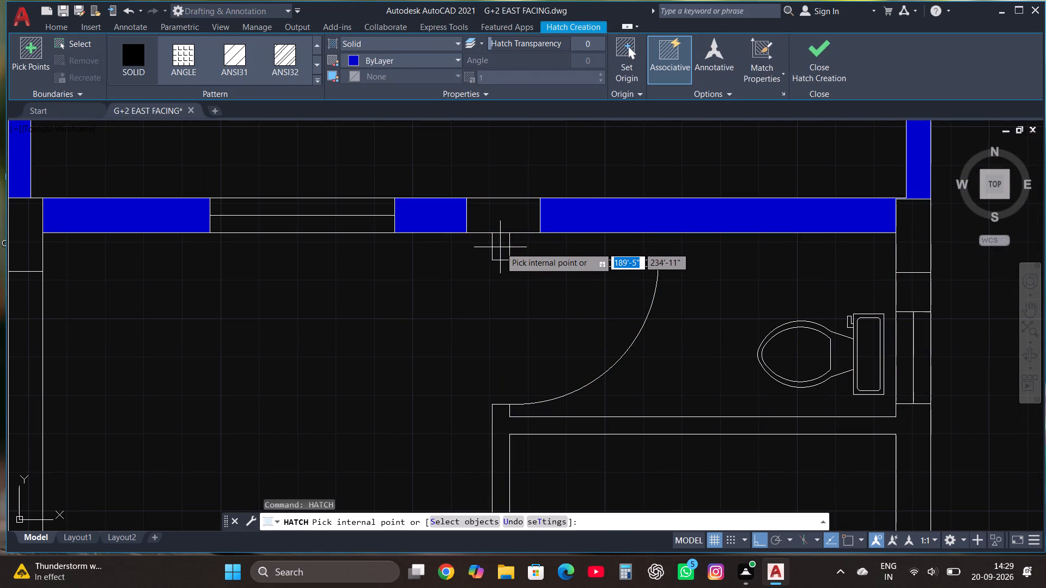
pyautogui.scroll(4, 500, 247)
pyautogui.click(500, 247)
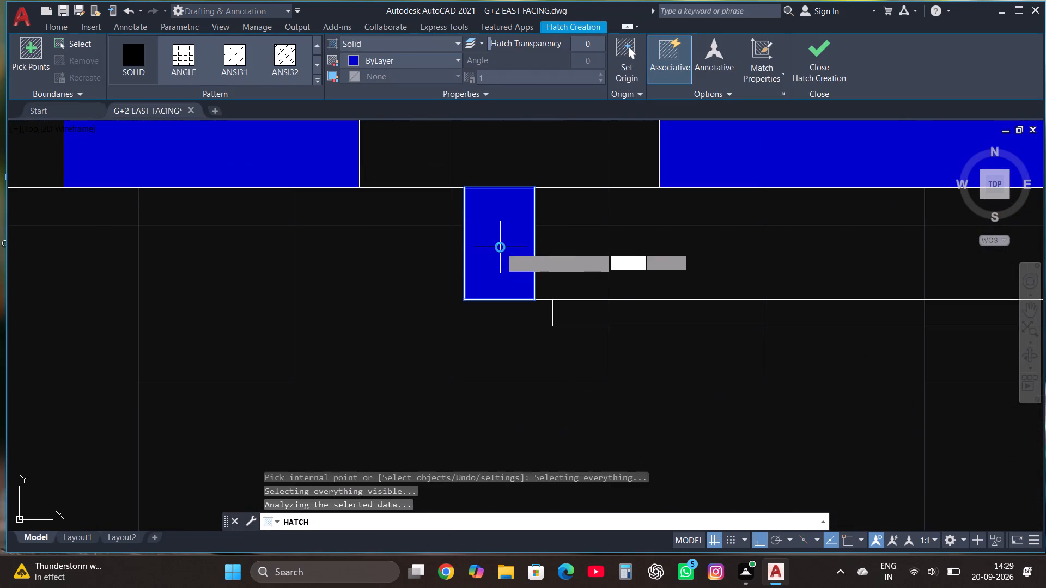
pyautogui.scroll(-7, 500, 247)
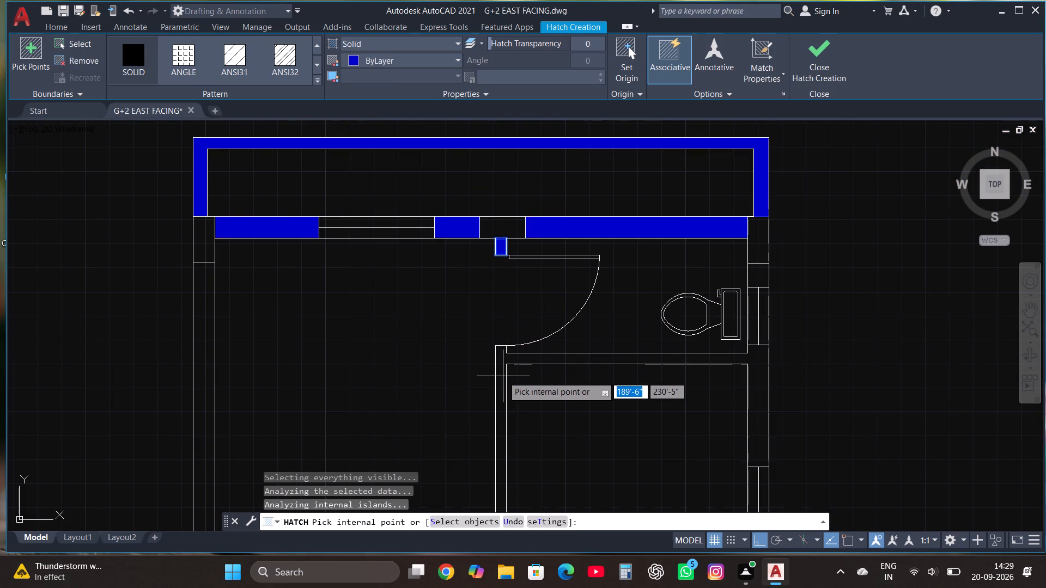
# Add the north toilet's south wall with its connected partition and east wall, plus the east wall segment above the toilet window, to the hatch.
pyautogui.scroll(2, 503, 376)
pyautogui.scroll(1, 496, 330)
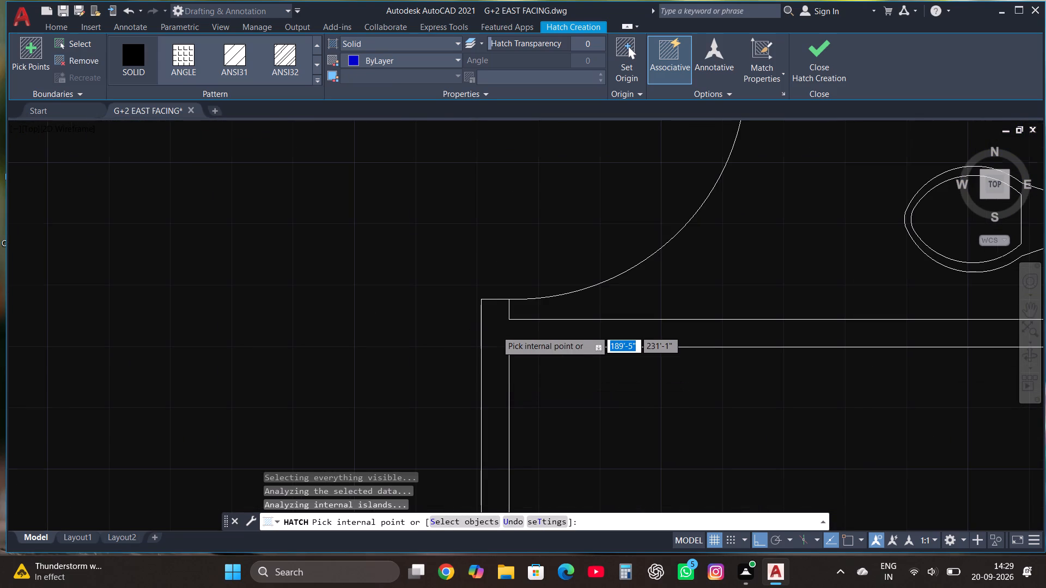
pyautogui.scroll(2, 496, 330)
pyautogui.click(539, 345)
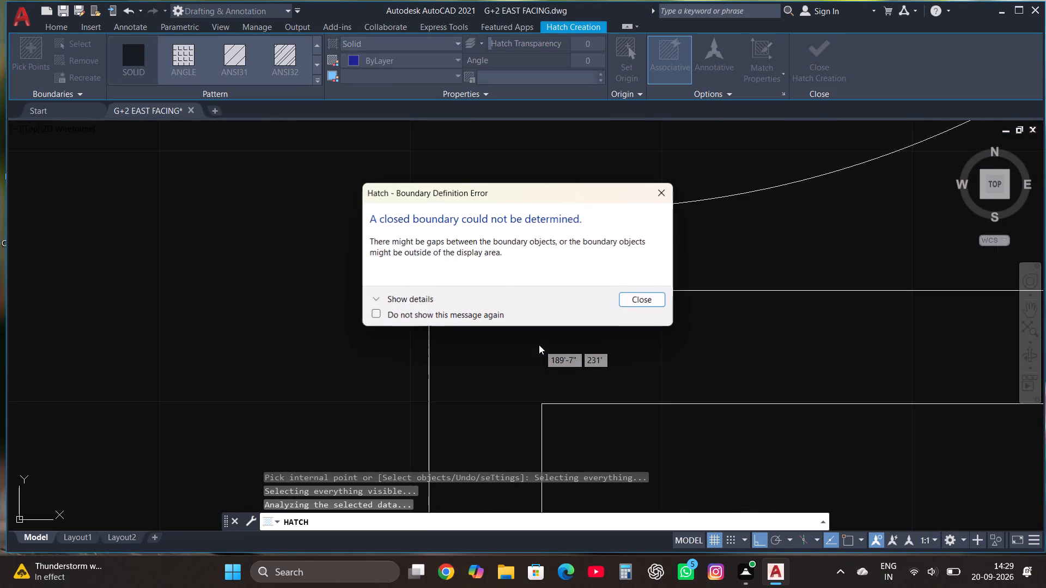
pyautogui.click(638, 302)
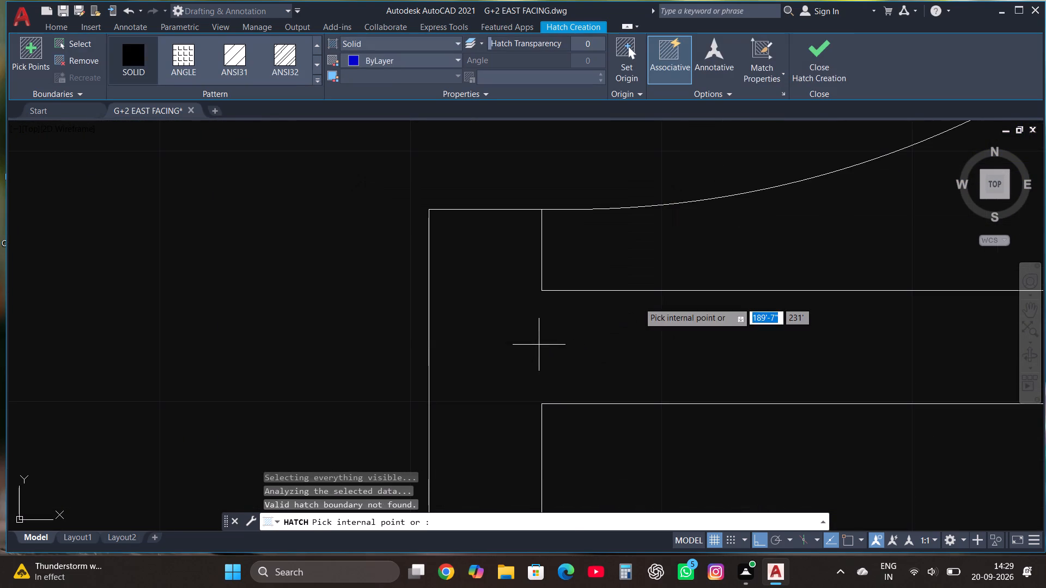
pyautogui.scroll(-6, 510, 326)
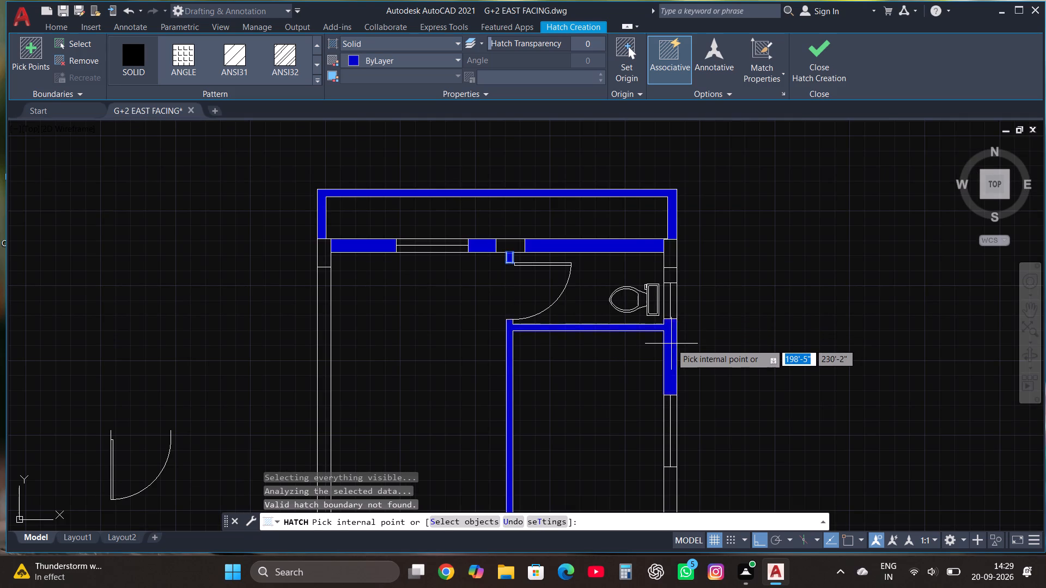
pyautogui.click(671, 344)
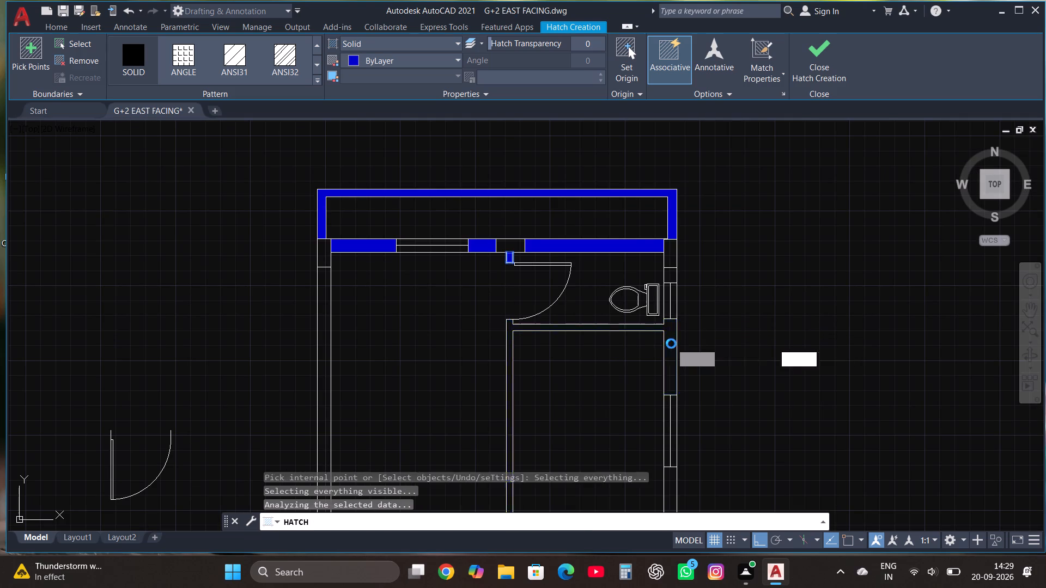
pyautogui.click(669, 275)
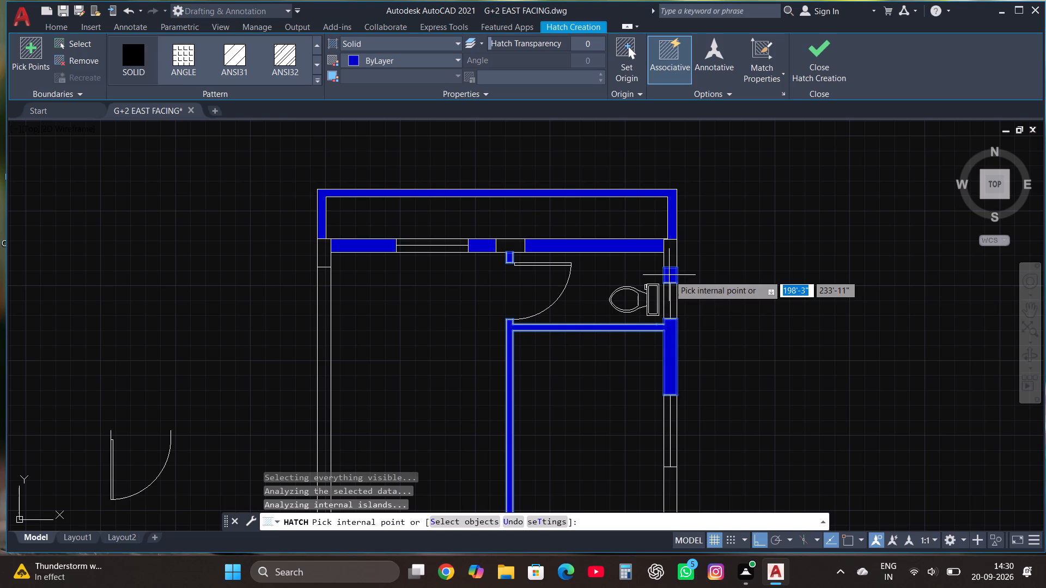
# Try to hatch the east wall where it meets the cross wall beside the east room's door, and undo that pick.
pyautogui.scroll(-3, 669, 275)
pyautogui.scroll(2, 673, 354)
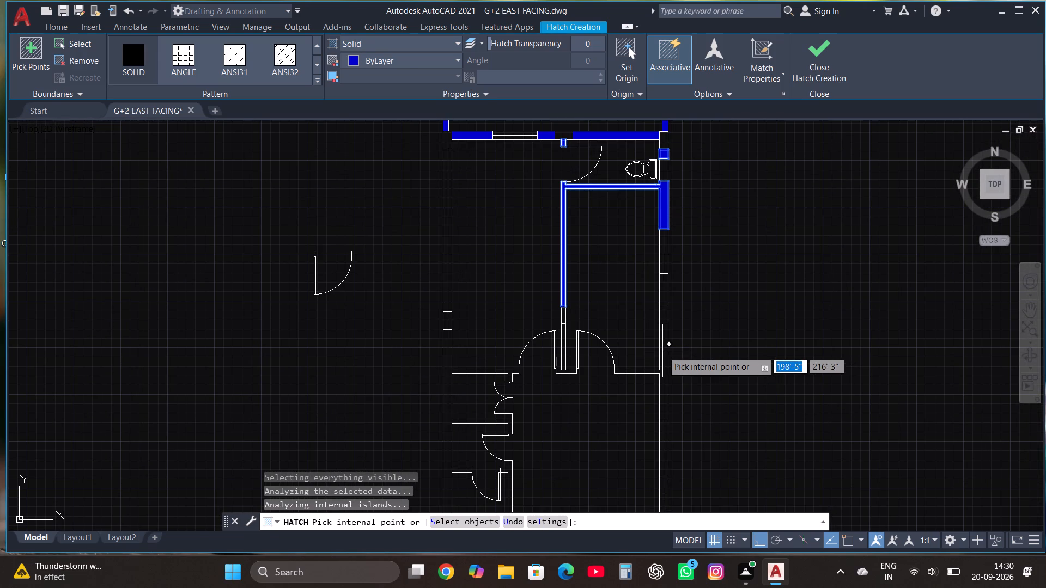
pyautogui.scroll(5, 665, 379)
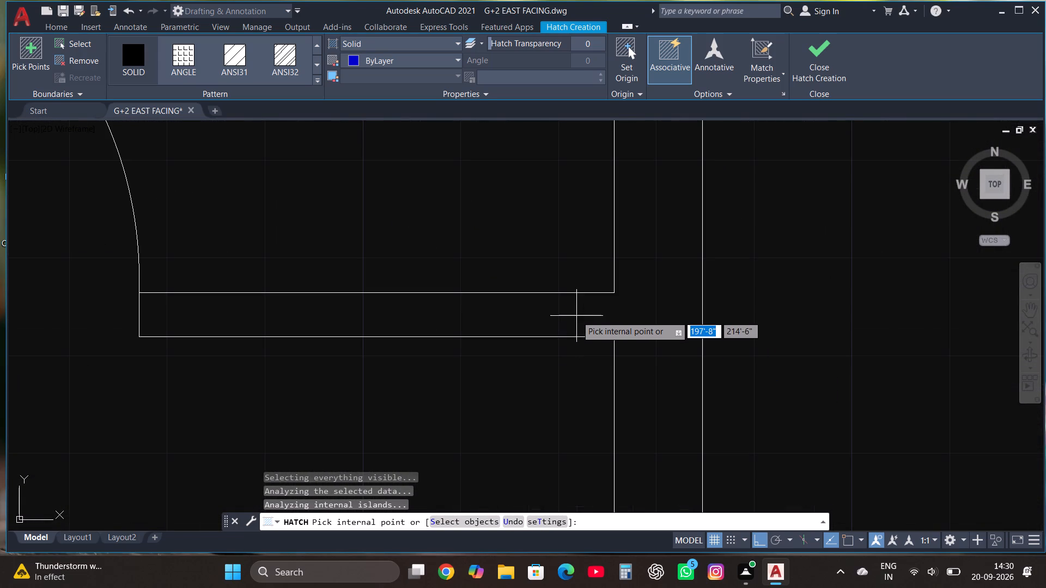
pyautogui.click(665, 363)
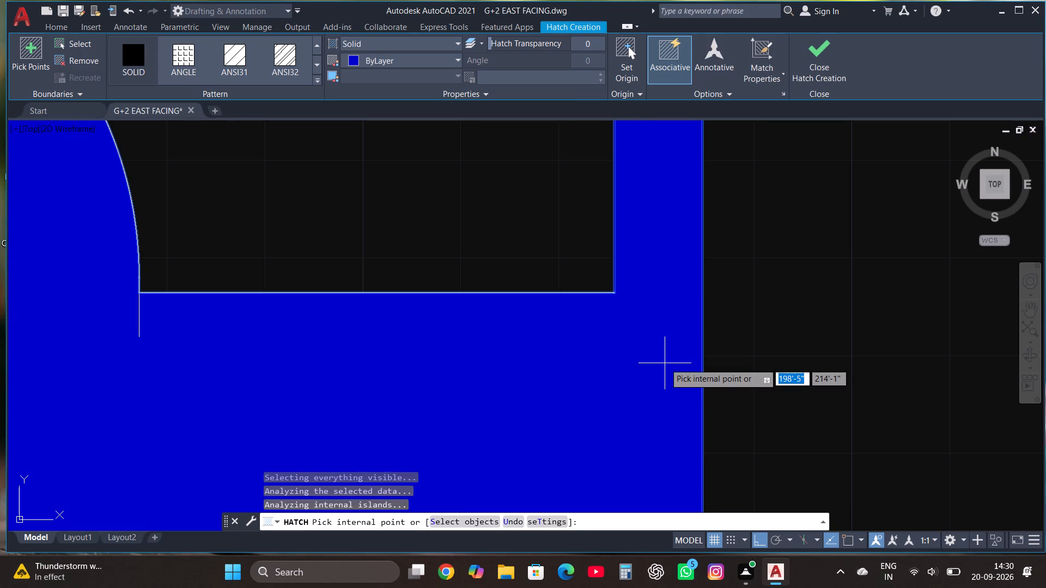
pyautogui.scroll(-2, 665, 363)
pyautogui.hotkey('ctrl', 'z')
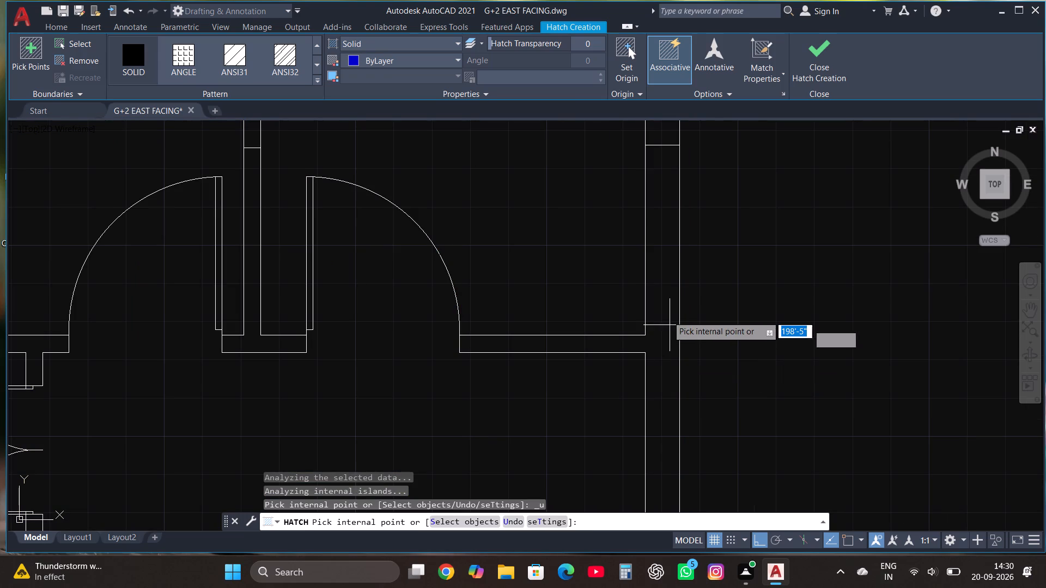
# Add the T-shaped partition end between the two facing room doors to the solid hatch and finish it.
pyautogui.scroll(-2, 680, 280)
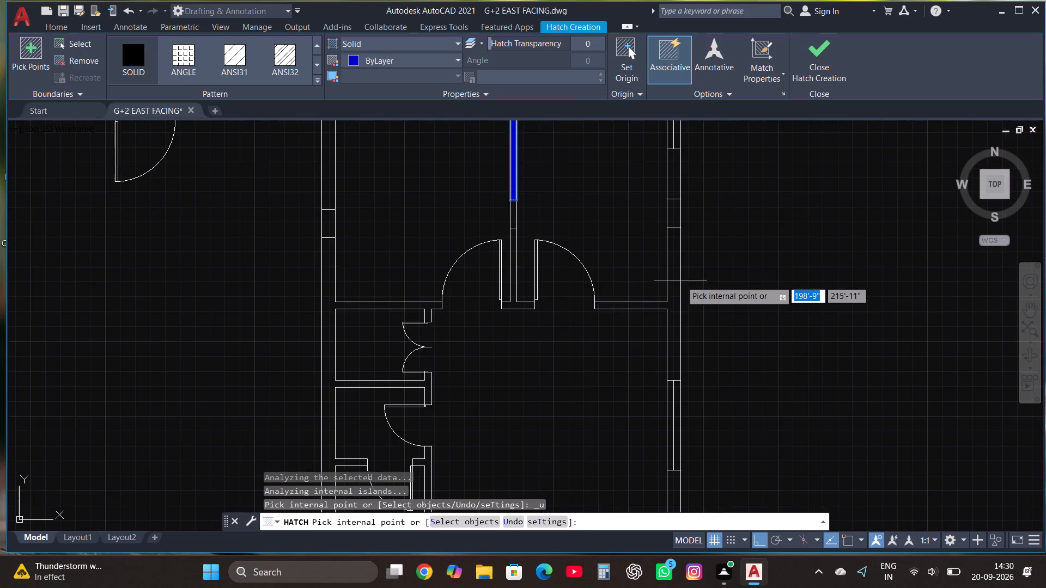
pyautogui.scroll(3, 512, 258)
pyautogui.click(513, 258)
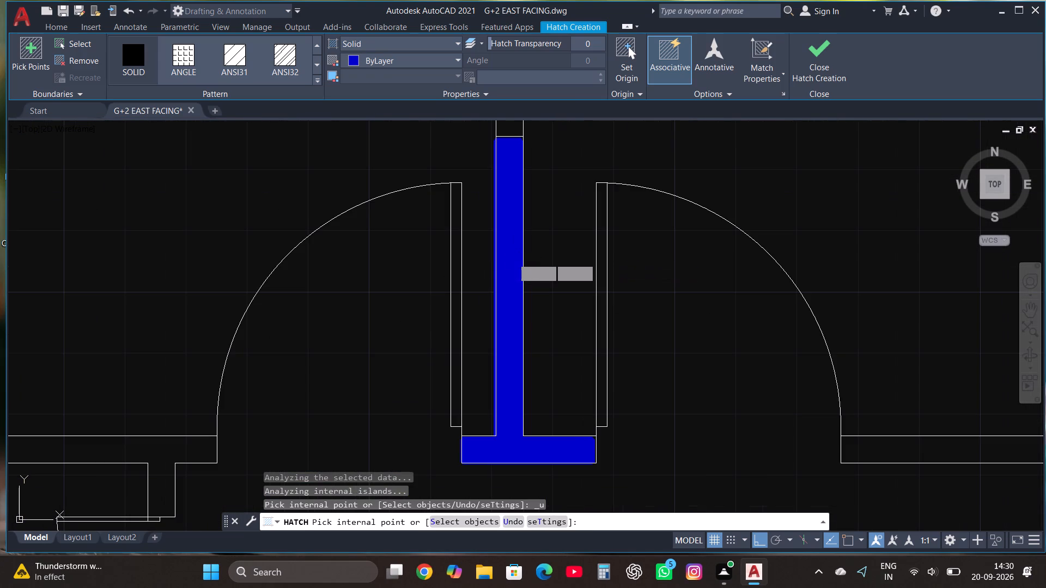
pyautogui.scroll(-6, 513, 258)
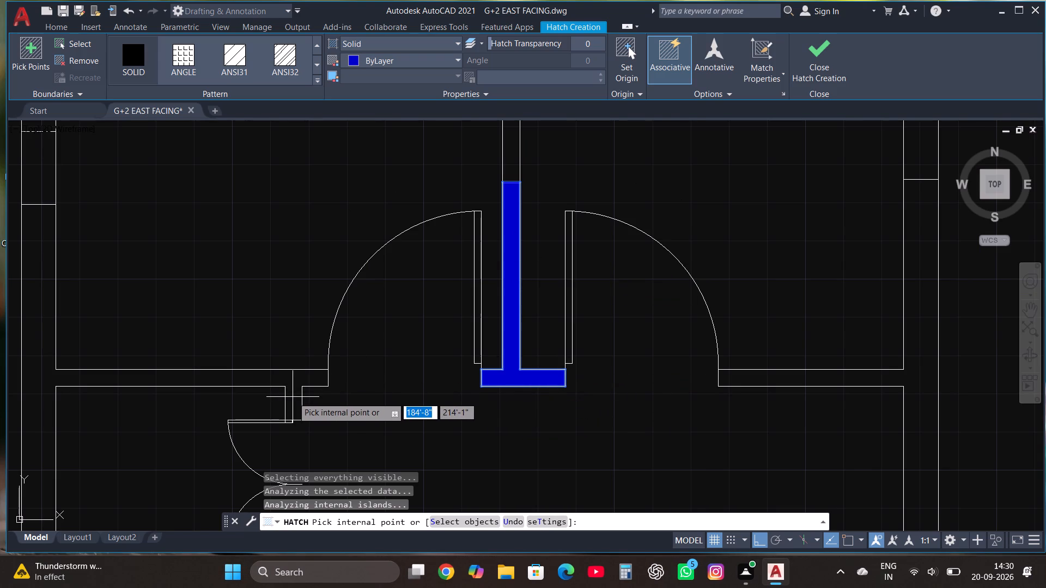
pyautogui.scroll(-2, 293, 397)
pyautogui.scroll(2, 293, 397)
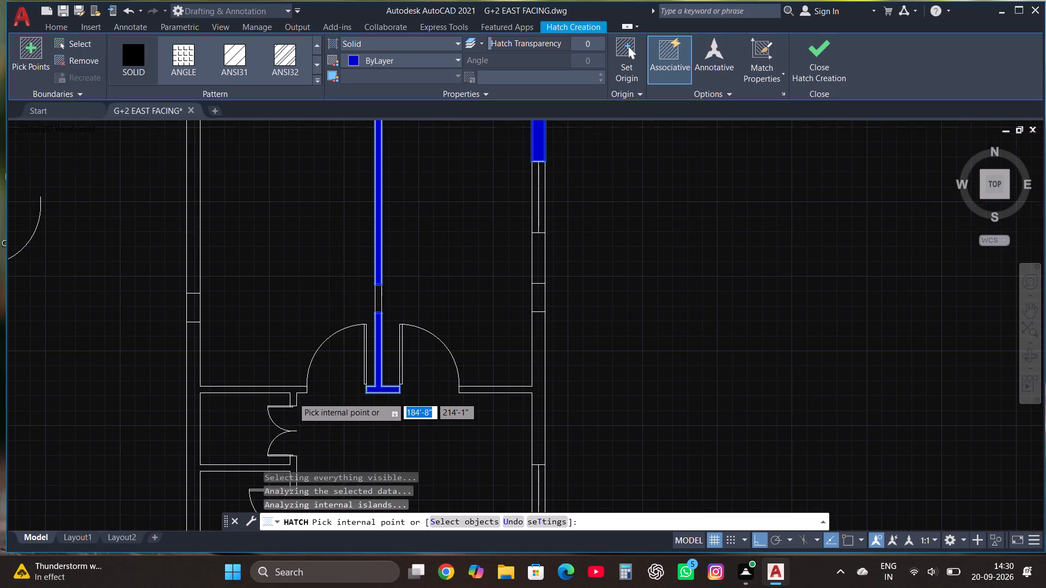
pyautogui.scroll(3, 293, 397)
pyautogui.scroll(-3, 303, 337)
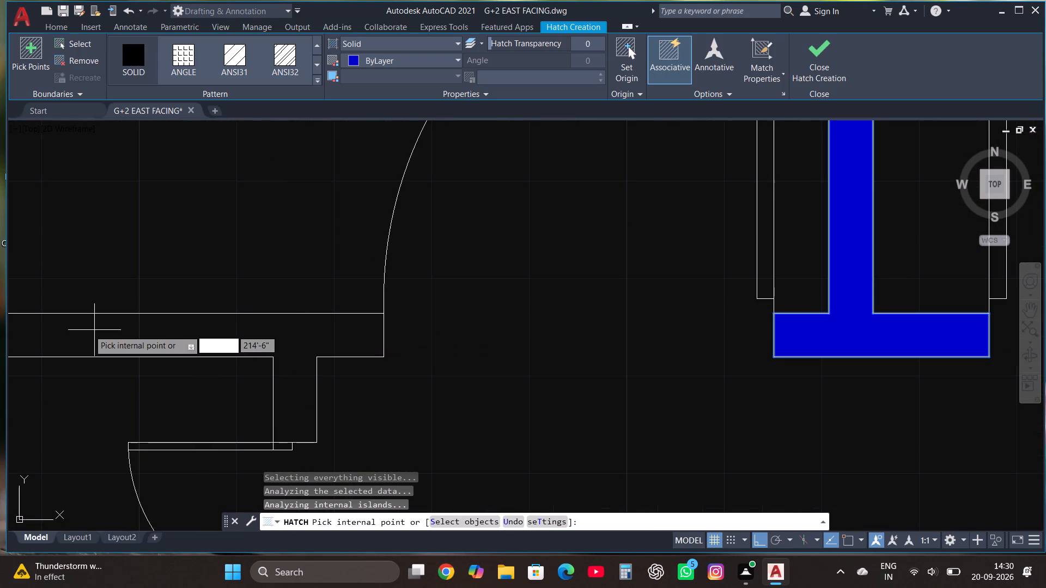
pyautogui.scroll(-6, 194, 348)
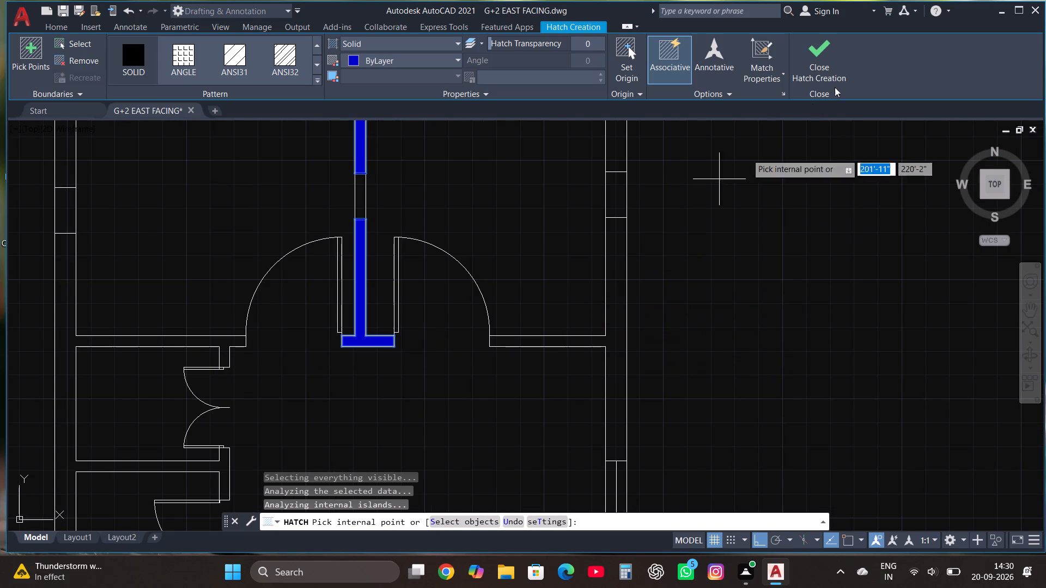
pyautogui.click(807, 50)
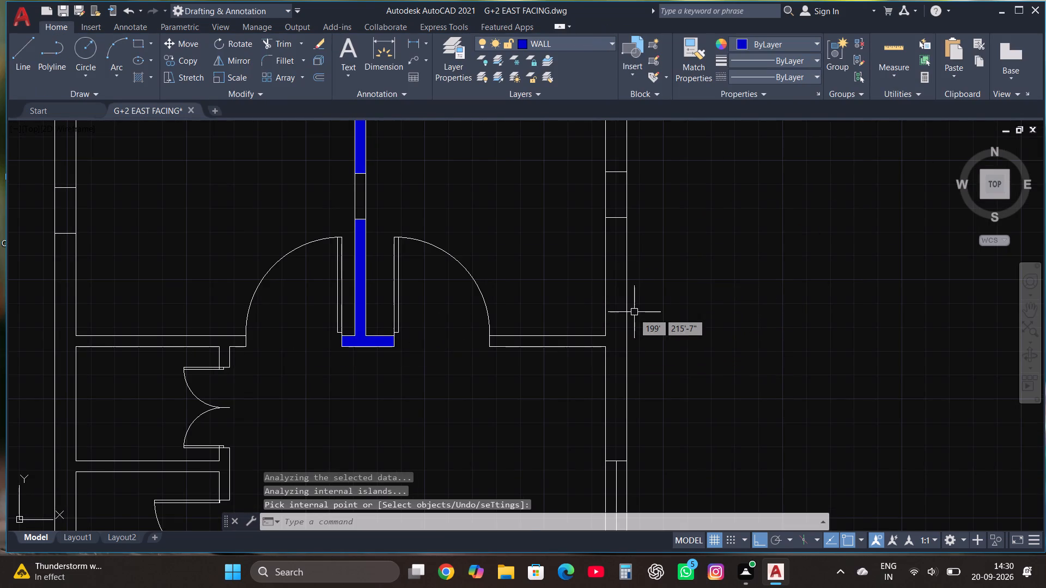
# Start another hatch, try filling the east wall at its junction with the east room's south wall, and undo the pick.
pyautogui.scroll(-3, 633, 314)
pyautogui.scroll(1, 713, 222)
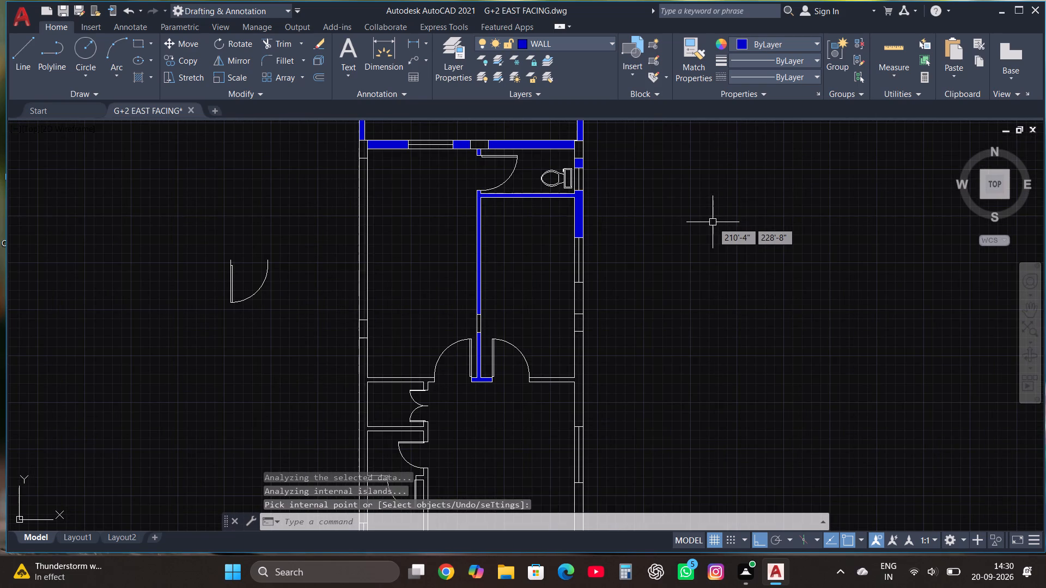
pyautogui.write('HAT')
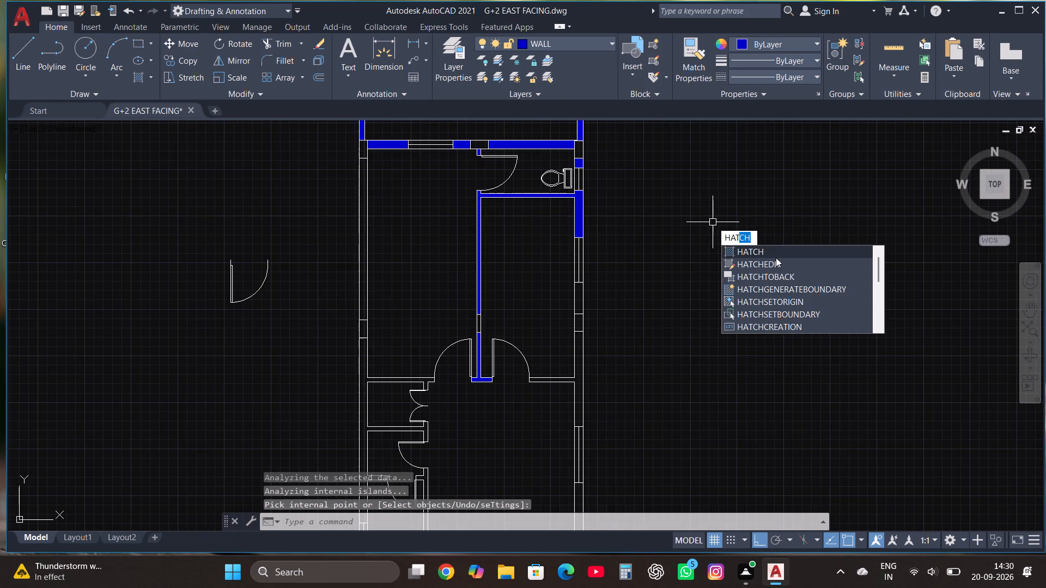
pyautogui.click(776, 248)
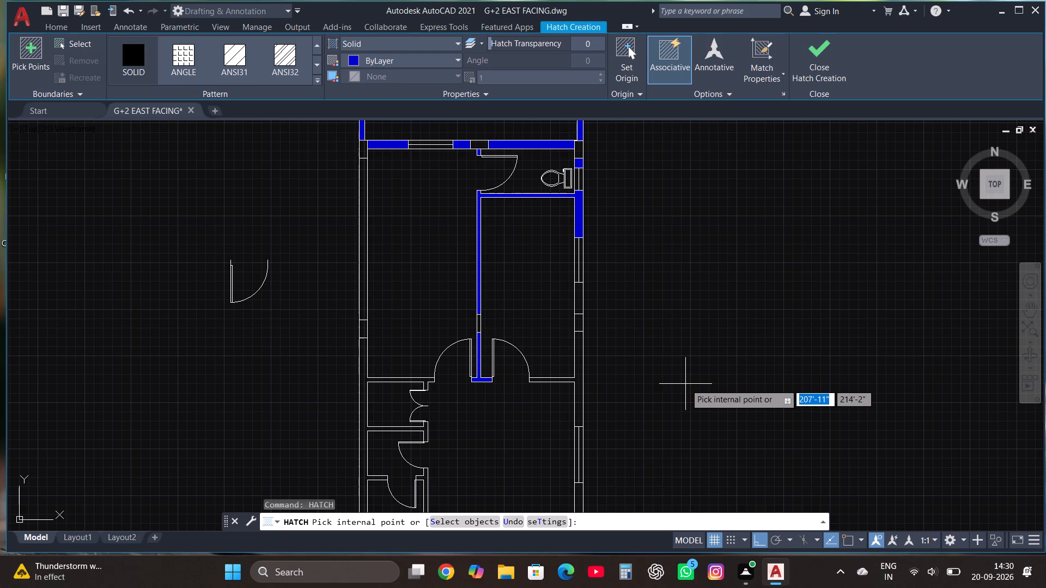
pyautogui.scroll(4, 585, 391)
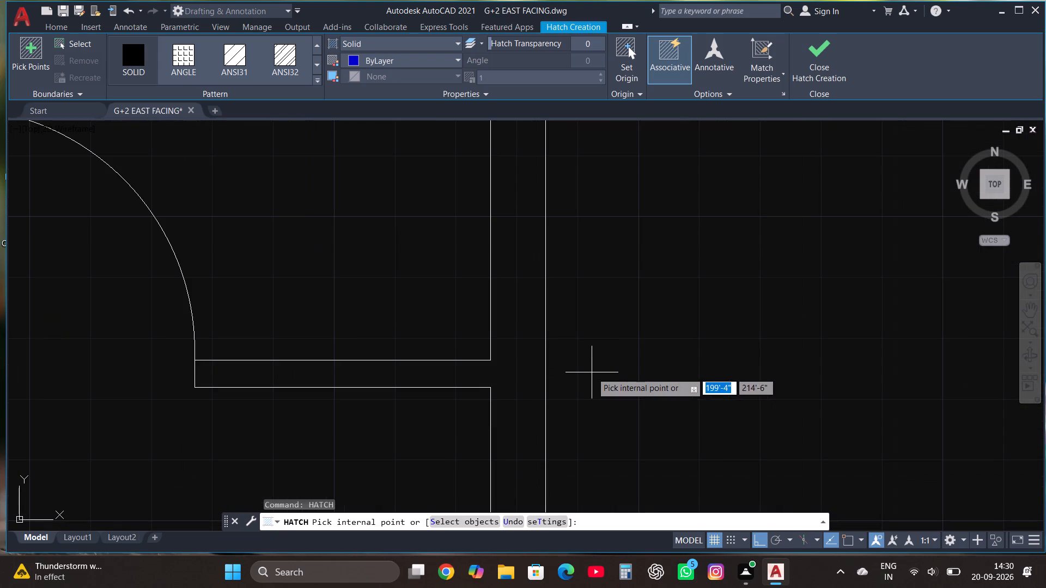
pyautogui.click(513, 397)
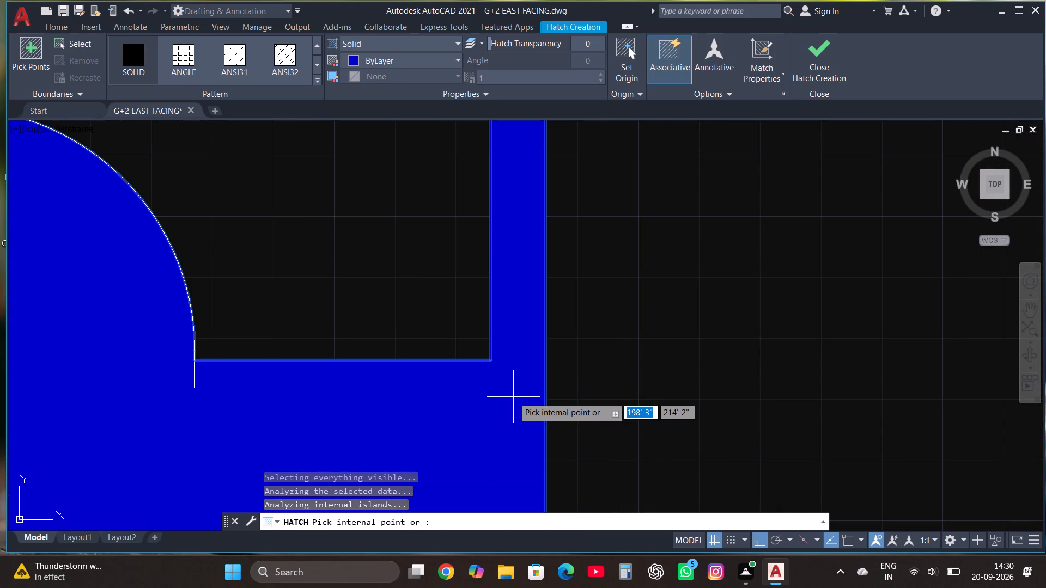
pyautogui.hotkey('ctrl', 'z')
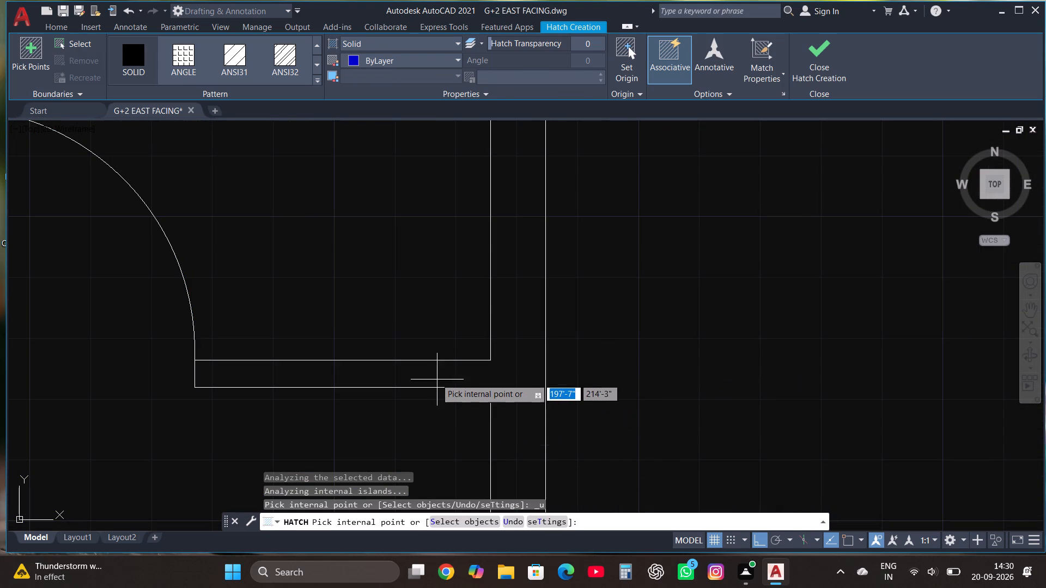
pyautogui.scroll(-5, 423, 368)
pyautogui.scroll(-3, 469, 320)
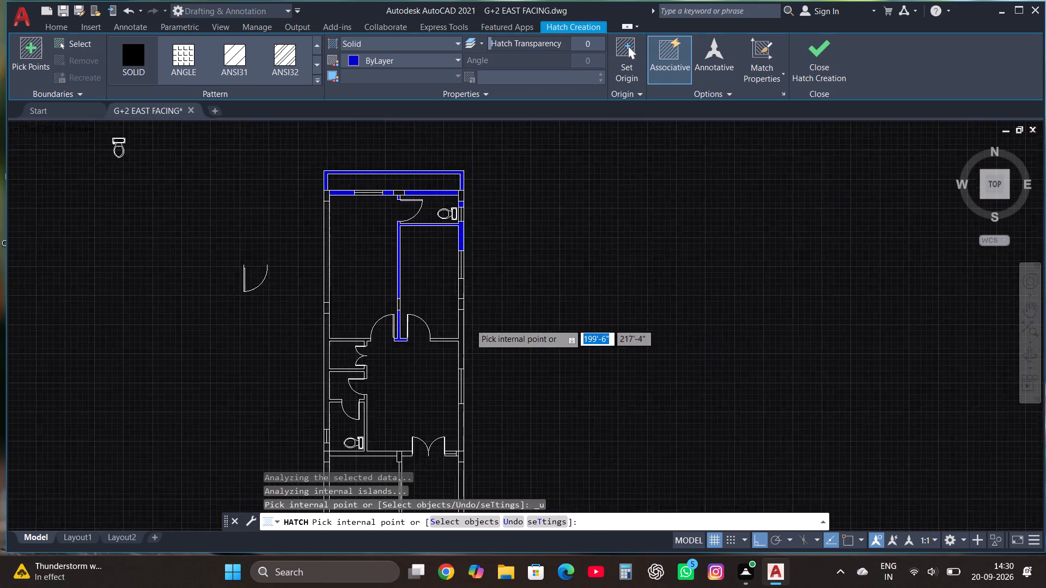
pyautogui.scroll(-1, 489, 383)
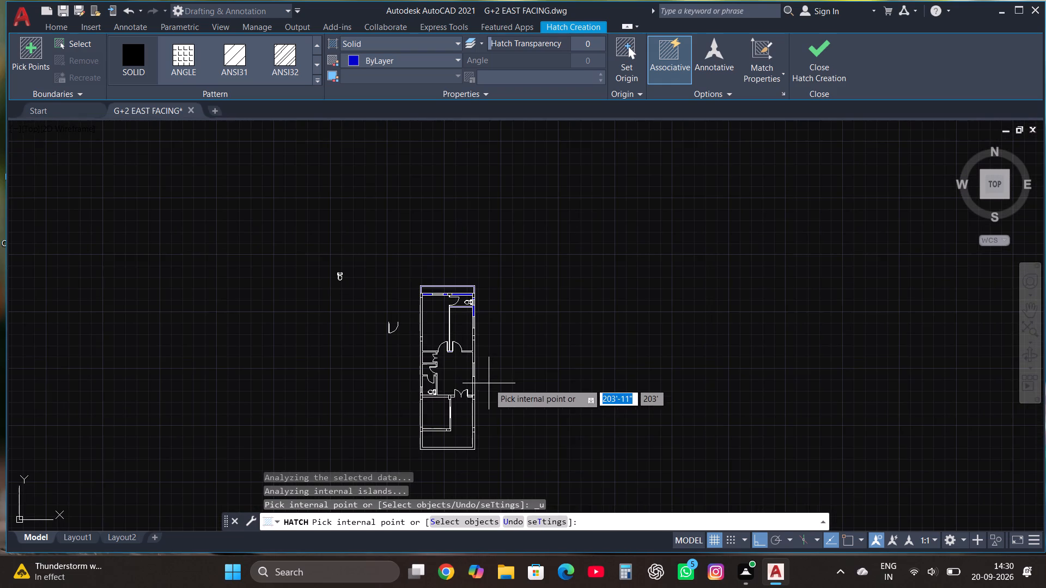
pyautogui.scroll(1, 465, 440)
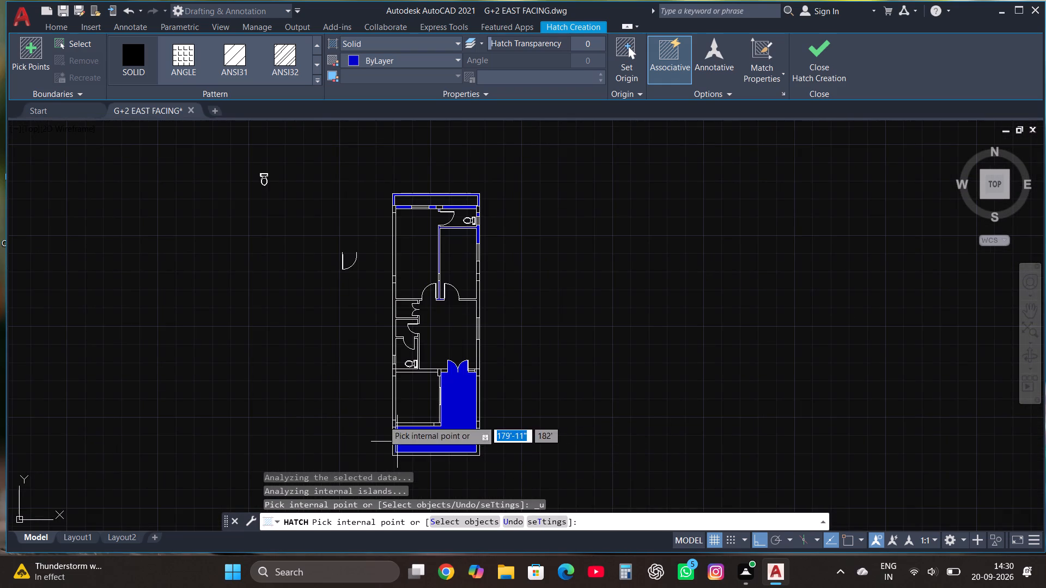
# Hatch the south toilet's south and east walls, the partition between column and window, and the wall stub west of the double door.
pyautogui.scroll(4, 428, 379)
pyautogui.click(415, 359)
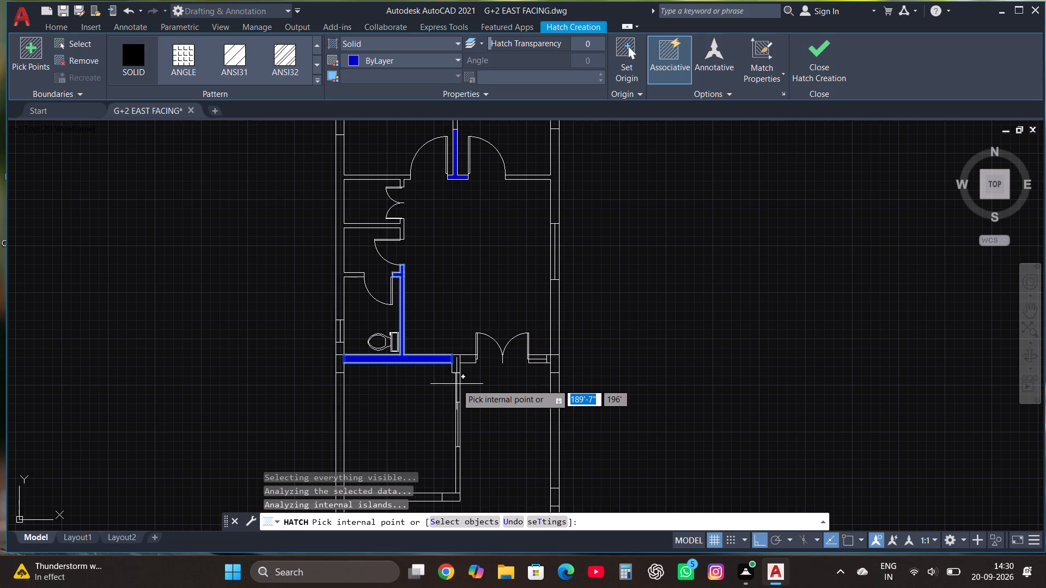
pyautogui.scroll(3, 458, 386)
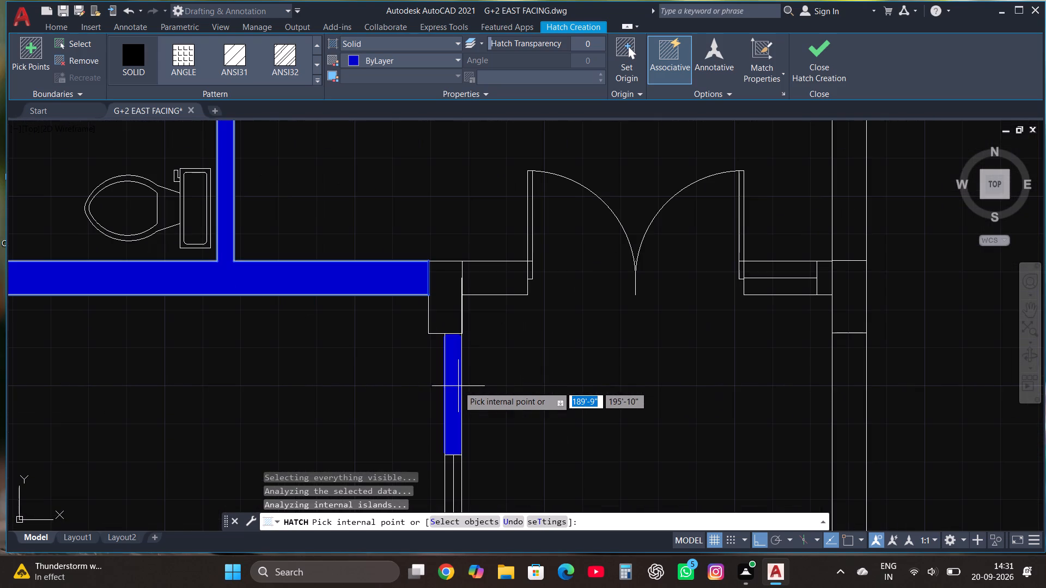
pyautogui.click(458, 386)
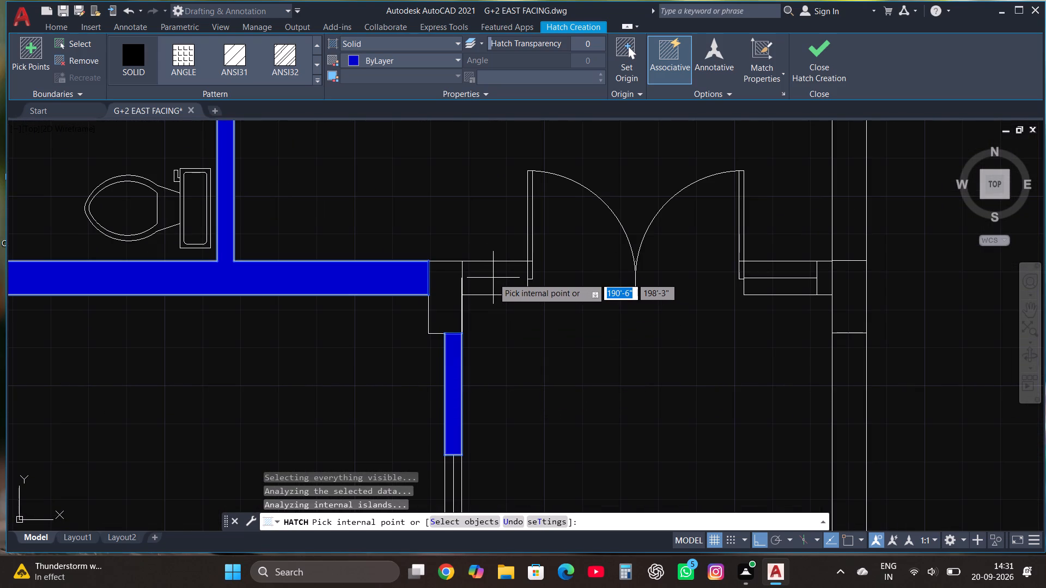
pyautogui.click(493, 278)
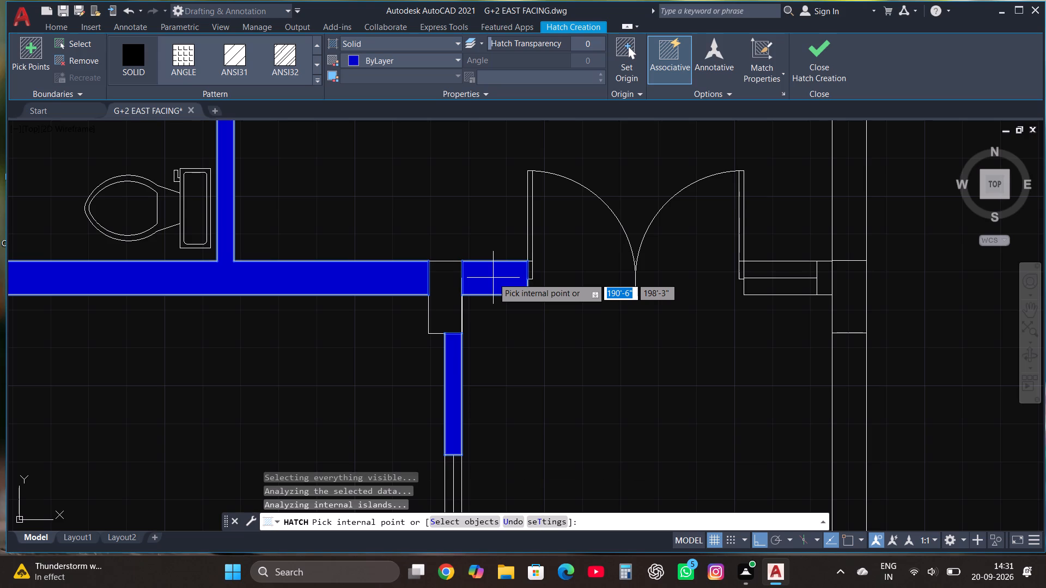
pyautogui.scroll(-3, 493, 278)
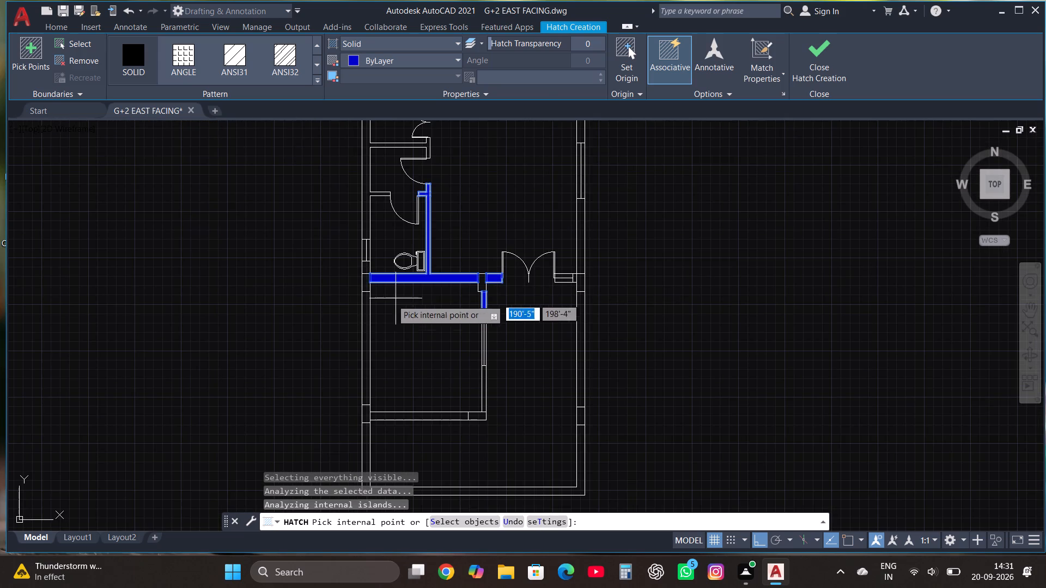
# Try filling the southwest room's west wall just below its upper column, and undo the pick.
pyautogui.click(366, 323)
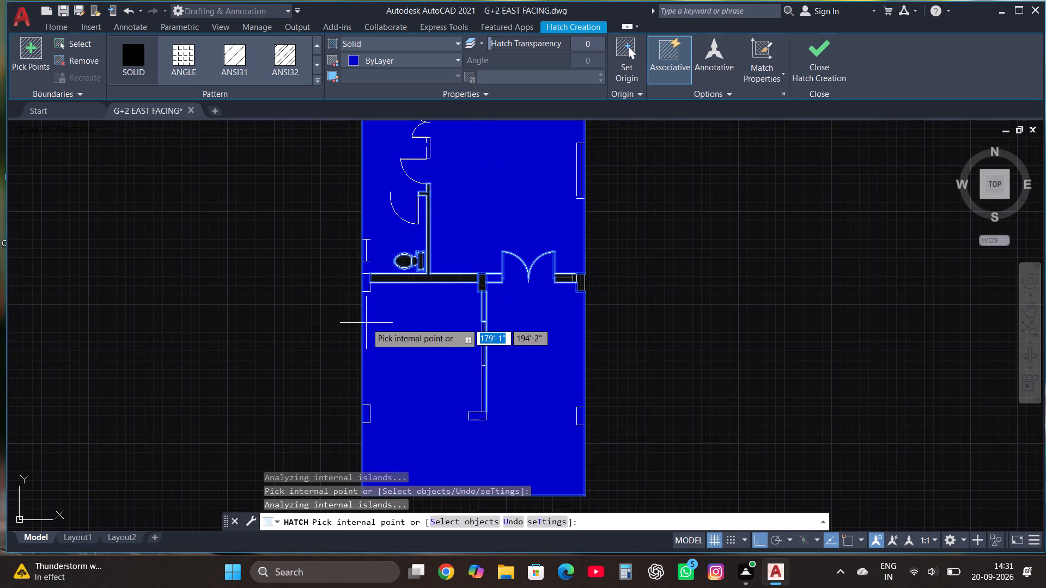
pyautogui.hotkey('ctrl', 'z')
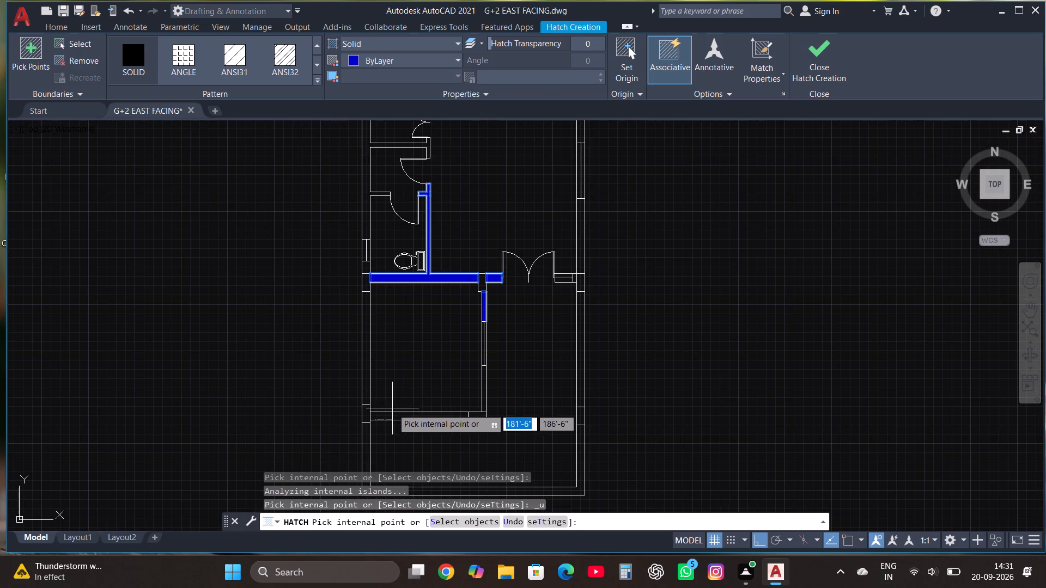
# Add the southwest room's south wall, the east partition south of its window, and the west wall between columns to the solid hatch.
pyautogui.click(402, 416)
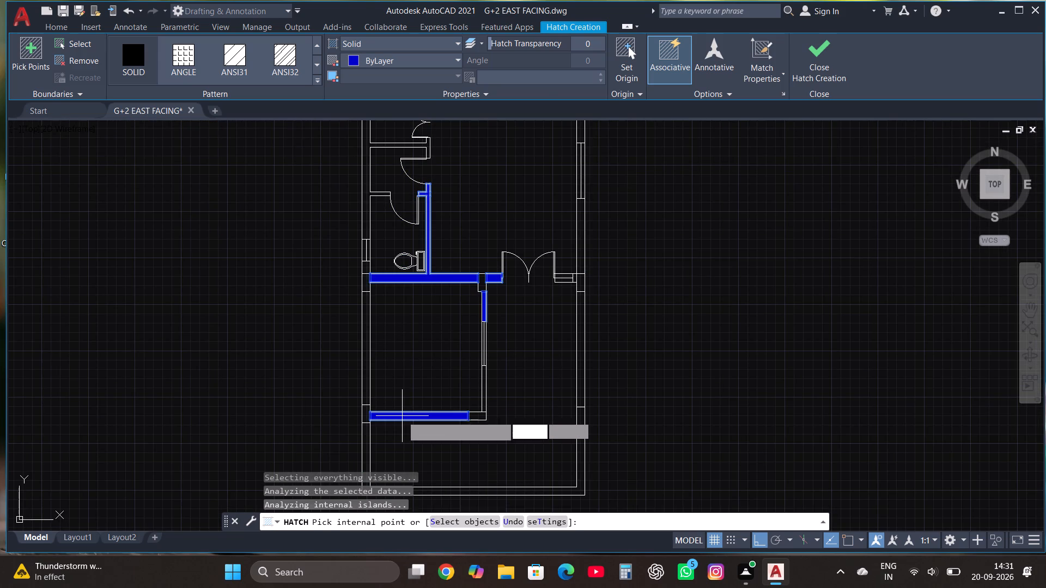
pyautogui.scroll(3, 483, 390)
pyautogui.click(488, 393)
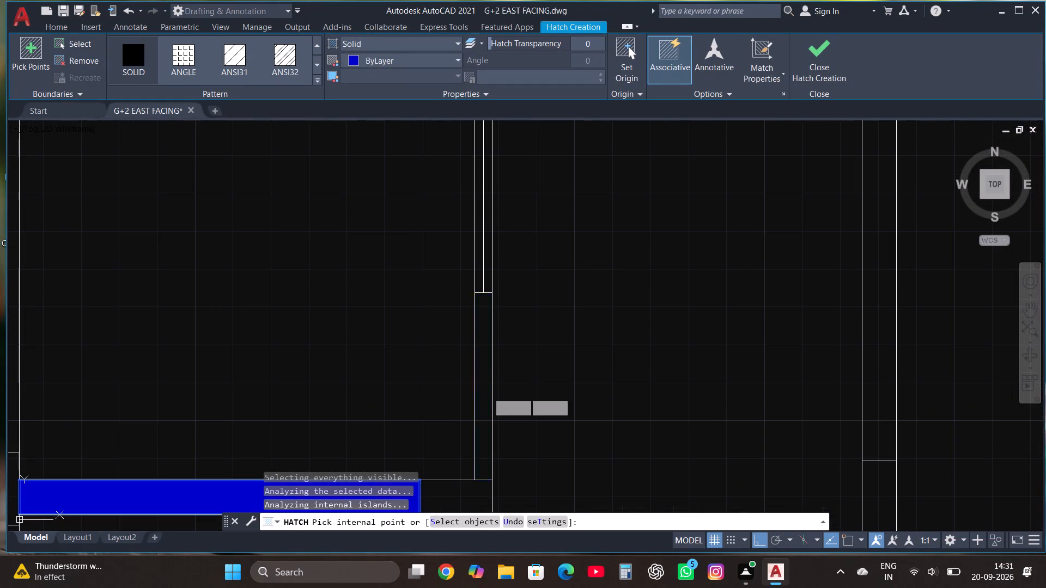
pyautogui.scroll(-6, 488, 255)
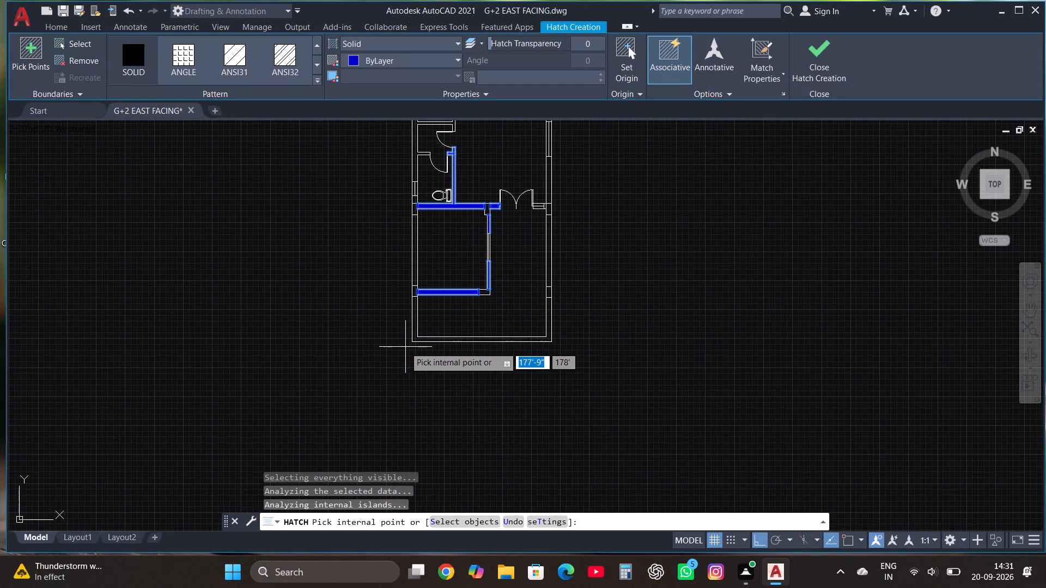
pyautogui.scroll(2, 417, 246)
pyautogui.click(411, 244)
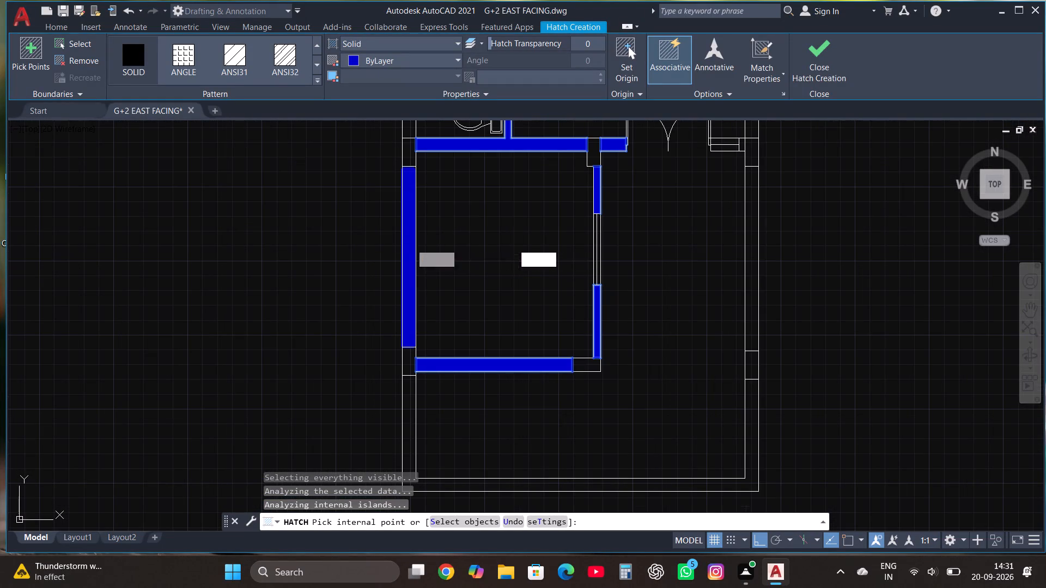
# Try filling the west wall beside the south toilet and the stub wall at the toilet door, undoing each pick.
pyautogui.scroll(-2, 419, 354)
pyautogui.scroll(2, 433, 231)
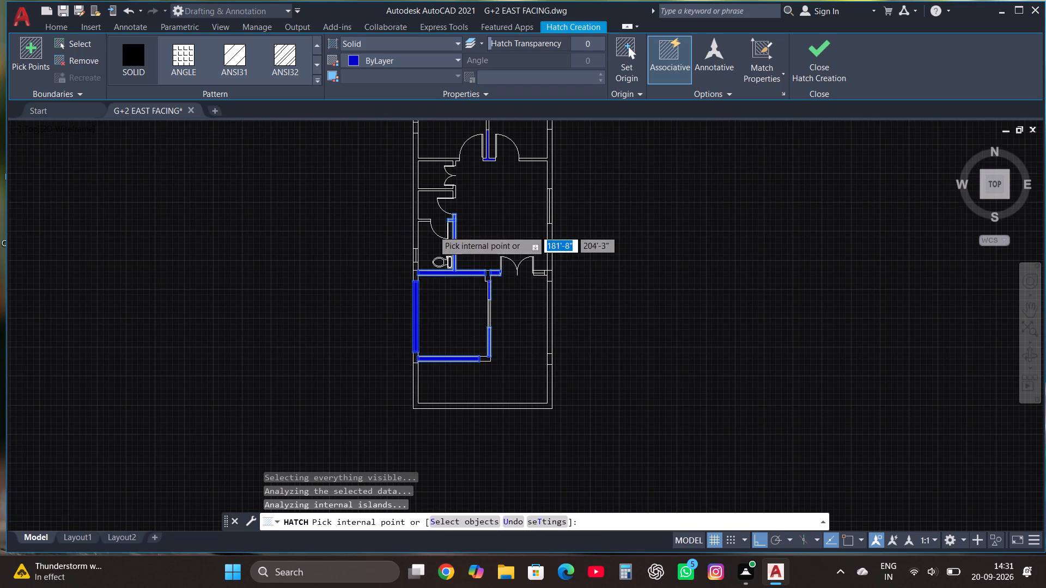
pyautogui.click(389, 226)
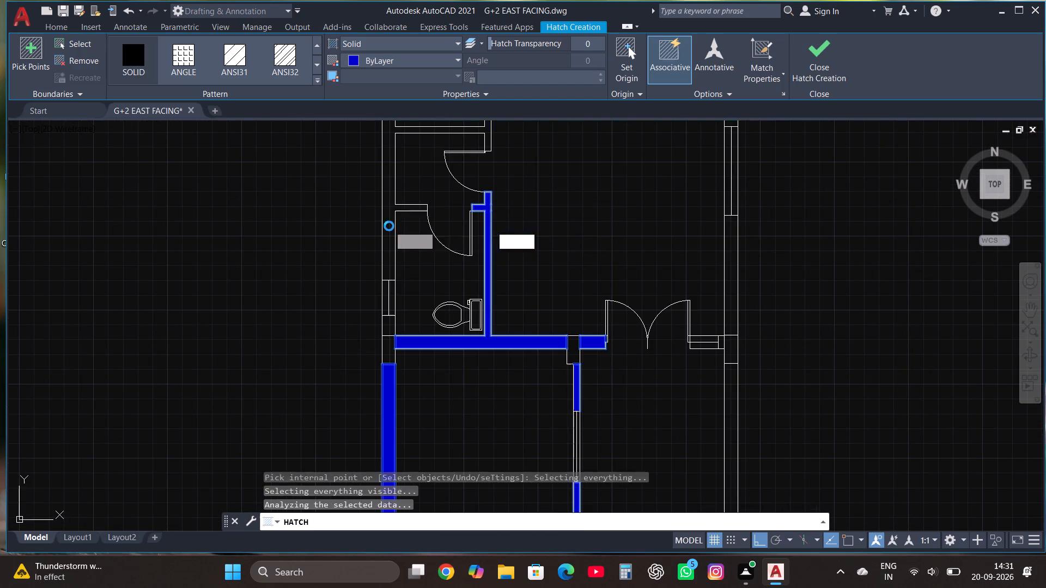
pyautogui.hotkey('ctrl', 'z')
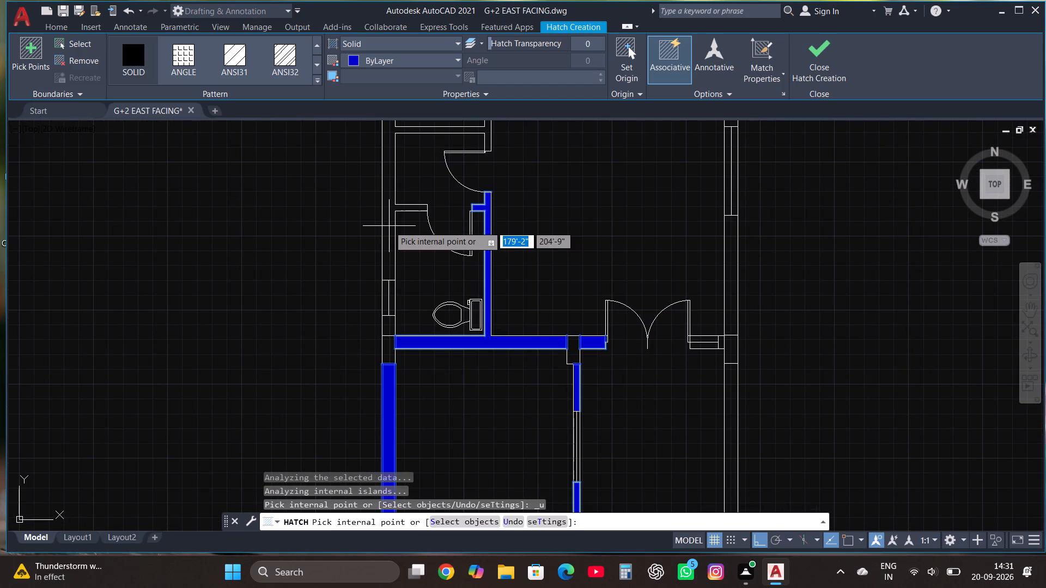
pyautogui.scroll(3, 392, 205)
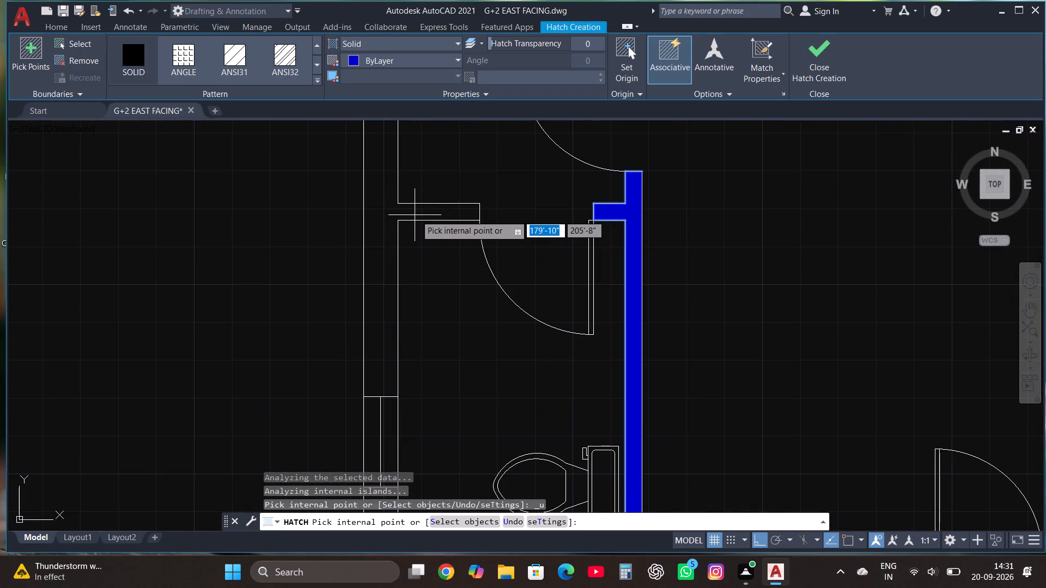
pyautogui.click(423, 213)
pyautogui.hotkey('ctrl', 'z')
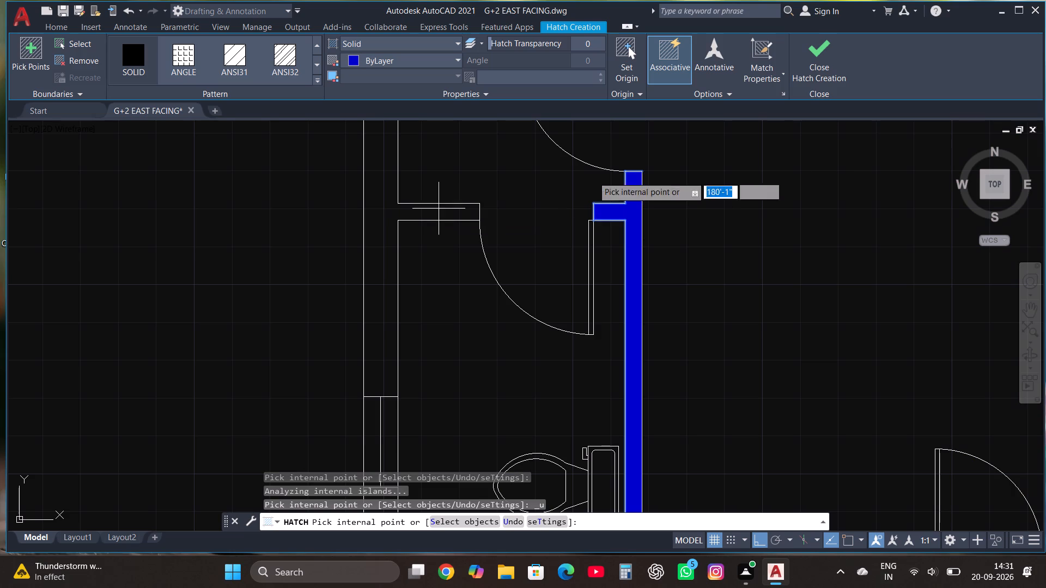
# Finish the solid hatch of the southwest room and south toilet walls.
pyautogui.click(816, 56)
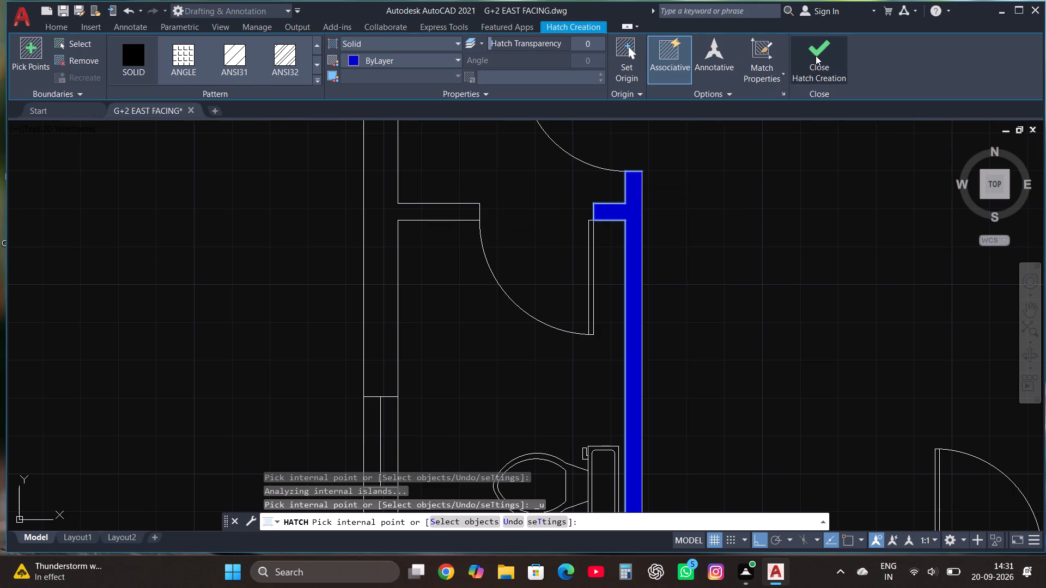
# Draw a short line across the south outer wall near its southeast corner and trim the part projecting outside the wall.
pyautogui.scroll(-3, 481, 243)
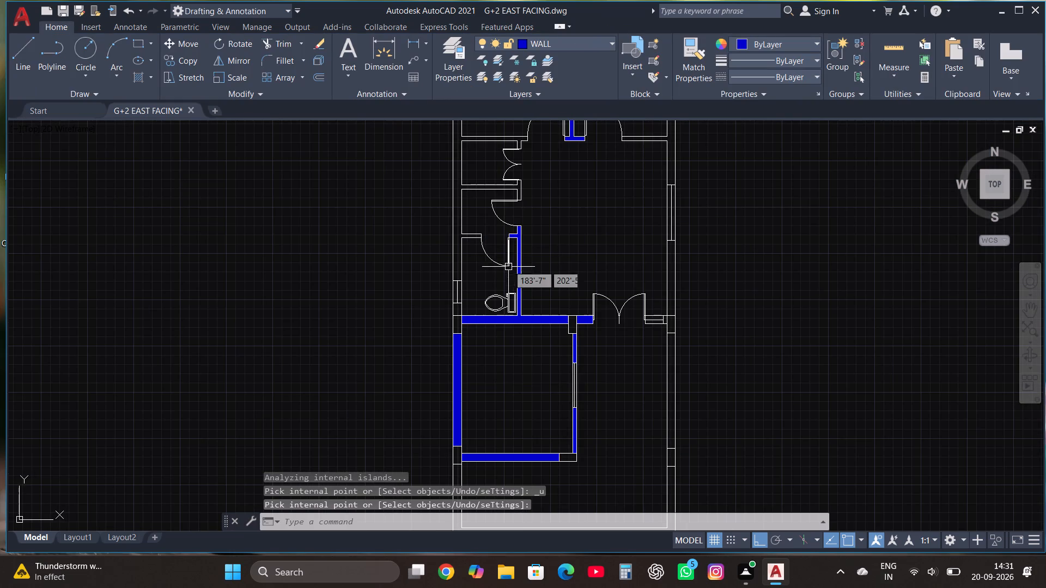
pyautogui.scroll(-2, 531, 210)
pyautogui.scroll(3, 596, 341)
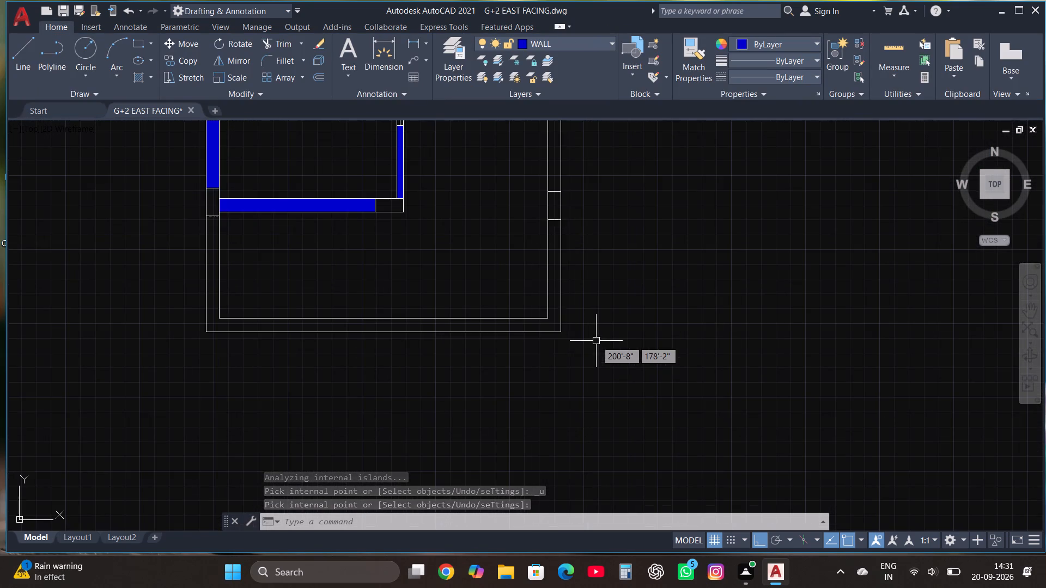
pyautogui.scroll(1, 543, 306)
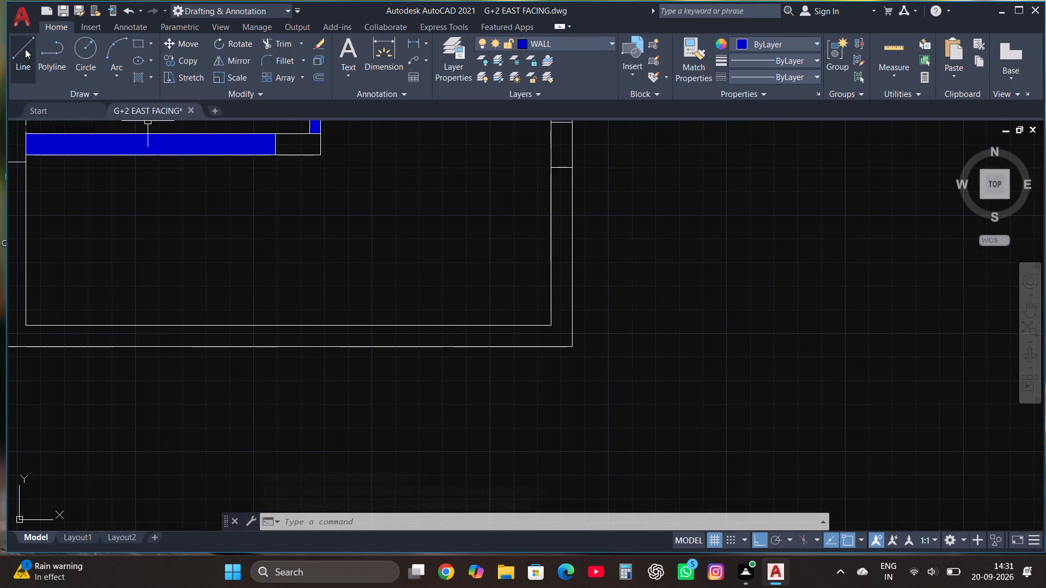
pyautogui.click(25, 49)
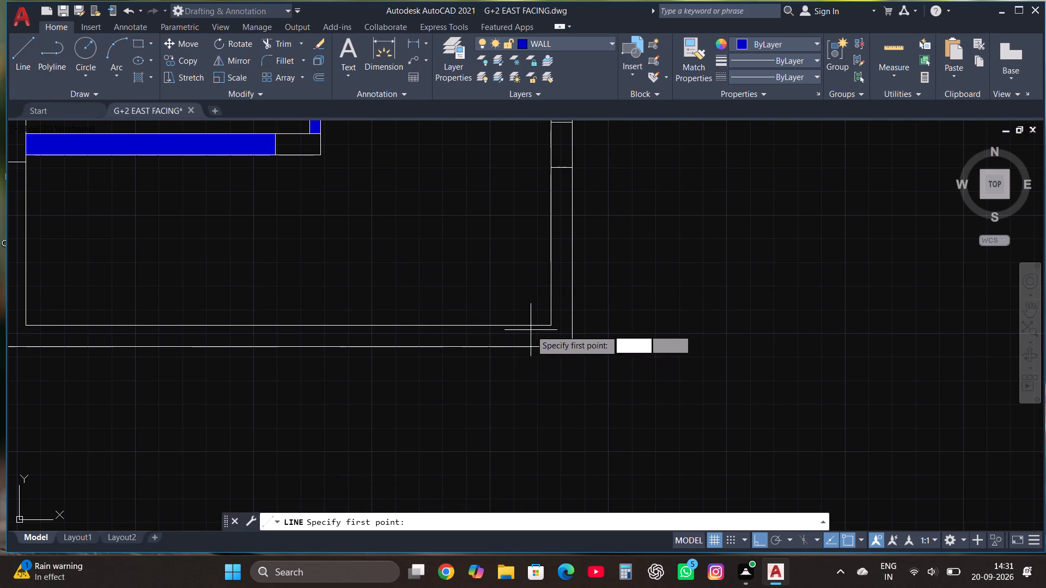
pyautogui.click(540, 324)
pyautogui.click(528, 366)
pyautogui.press('Escape')
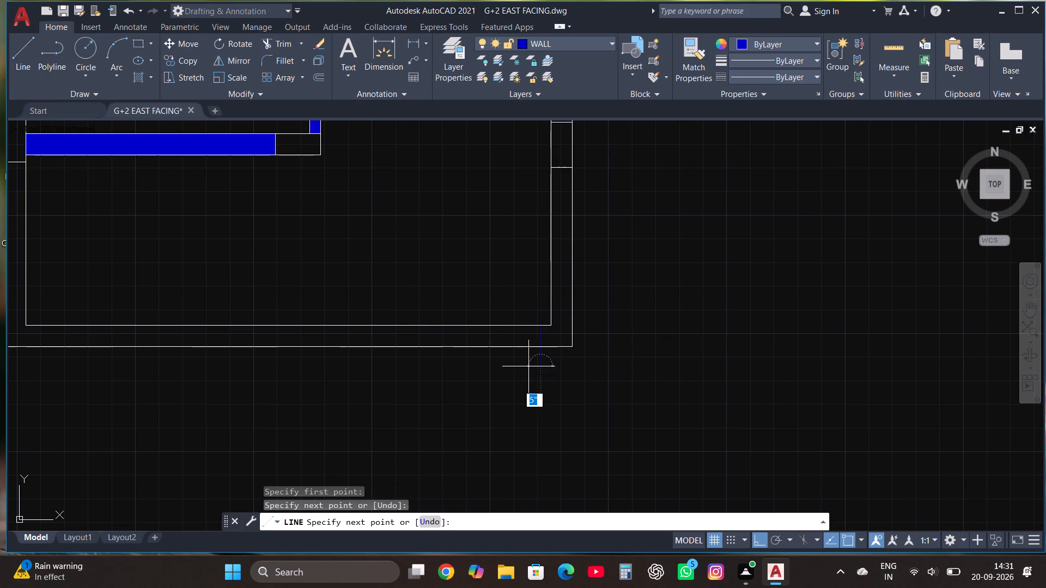
pyautogui.click(279, 43)
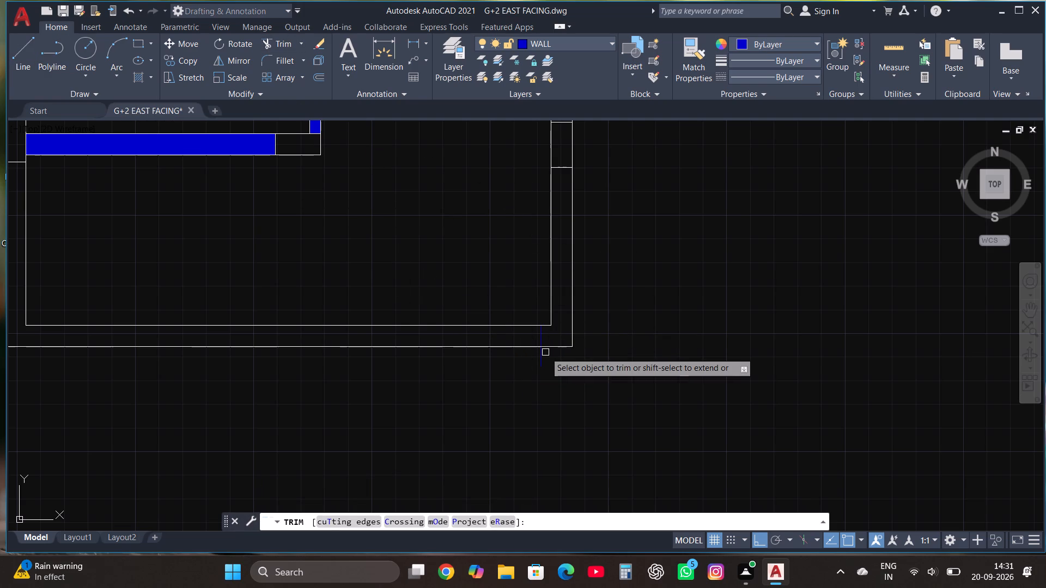
pyautogui.click(540, 354)
pyautogui.scroll(-2, 552, 391)
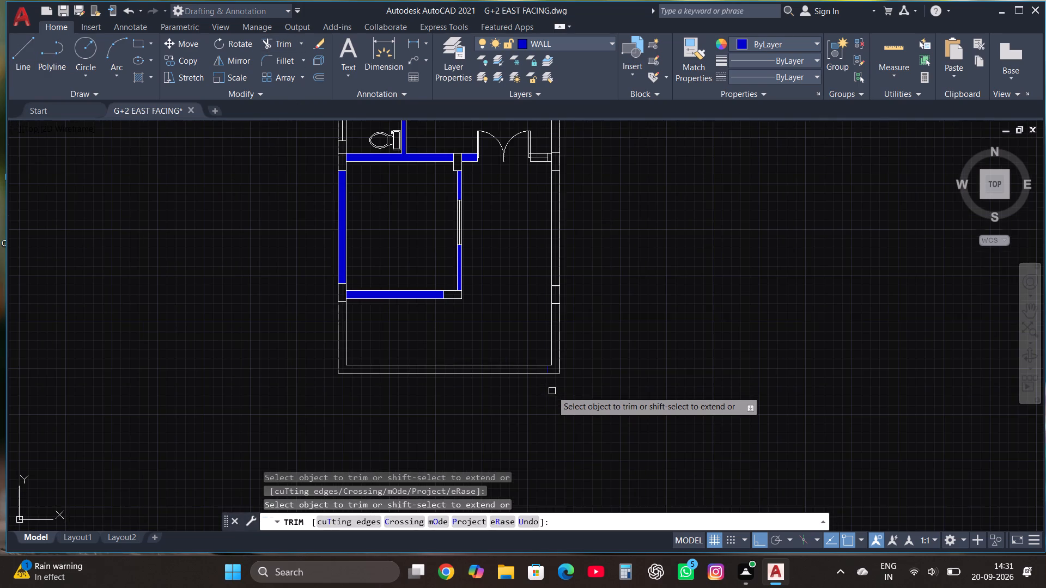
pyautogui.press('Escape')
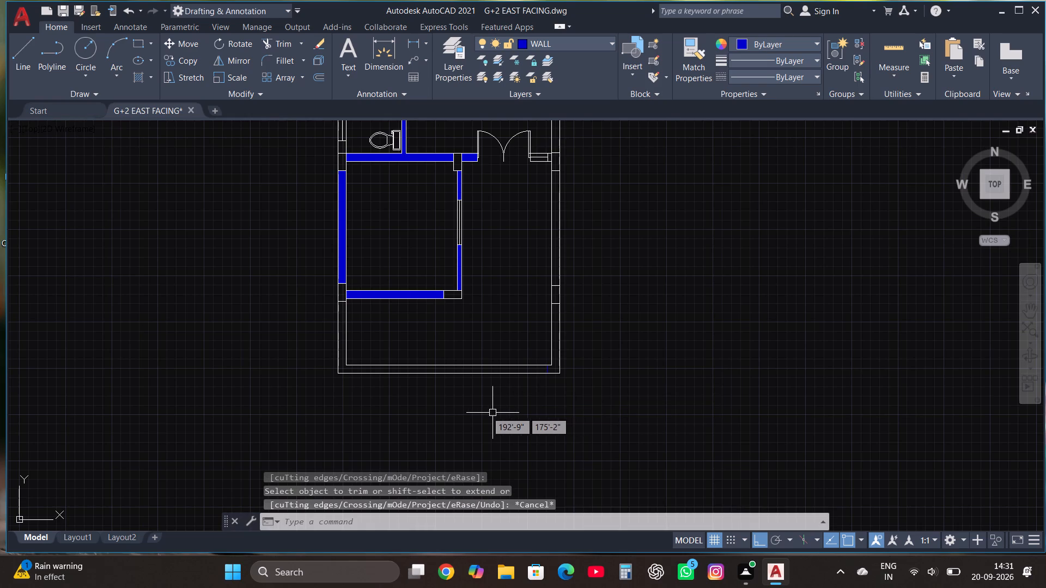
# Make layer 0 the current layer.
pyautogui.click(19, 47)
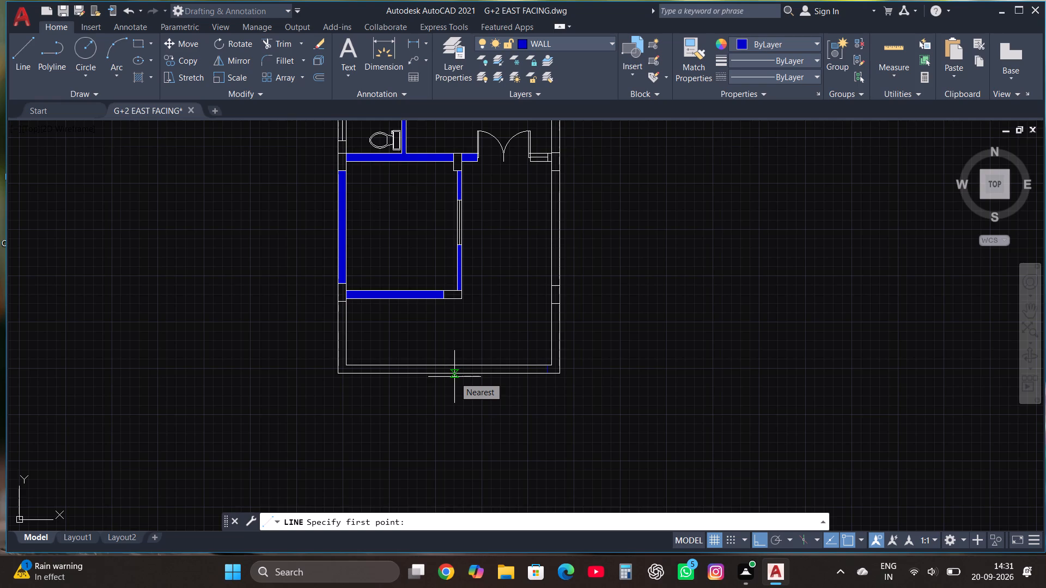
pyautogui.press('Escape')
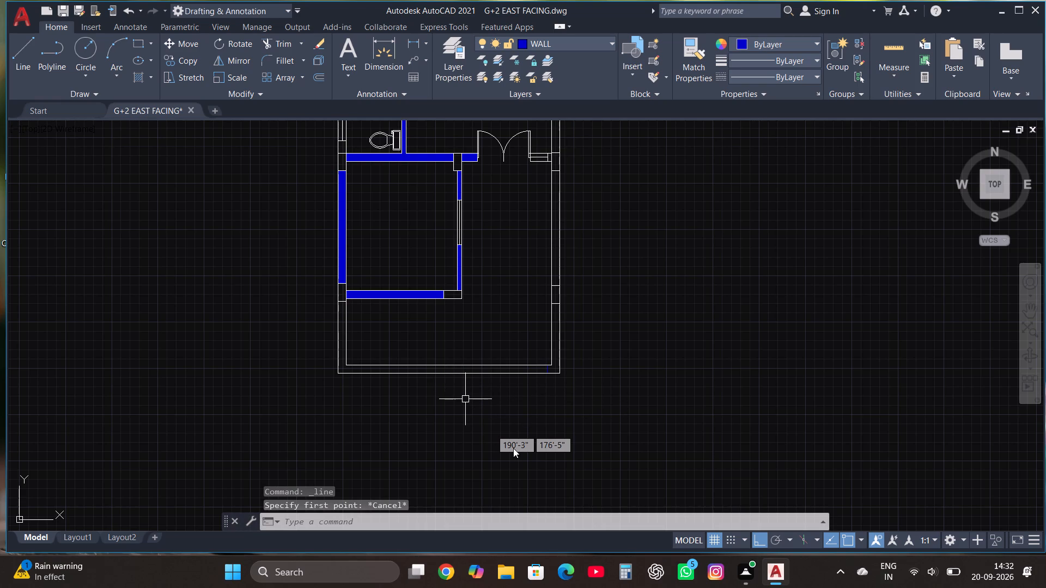
pyautogui.scroll(-1, 513, 448)
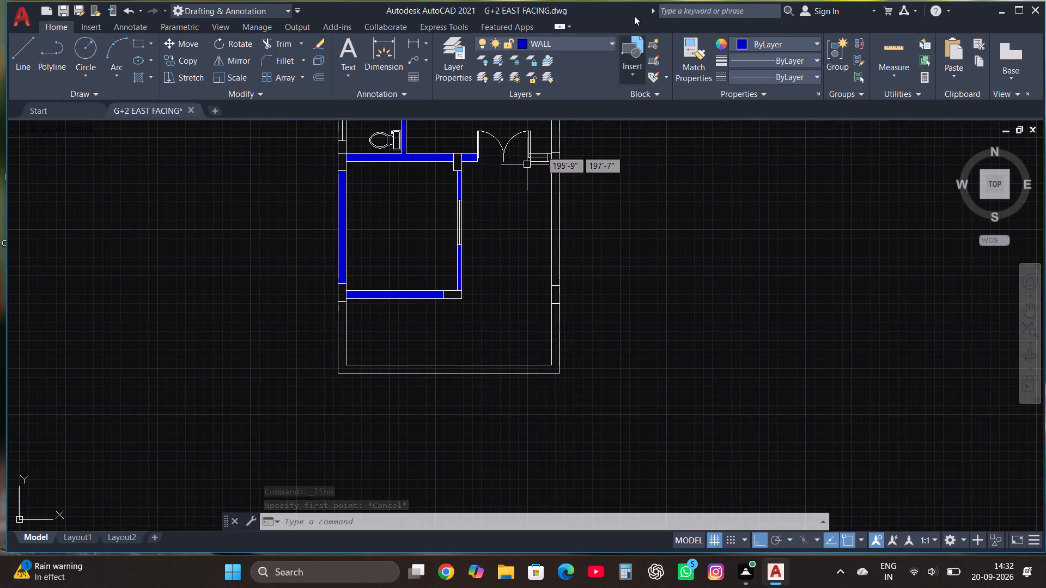
pyautogui.click(560, 46)
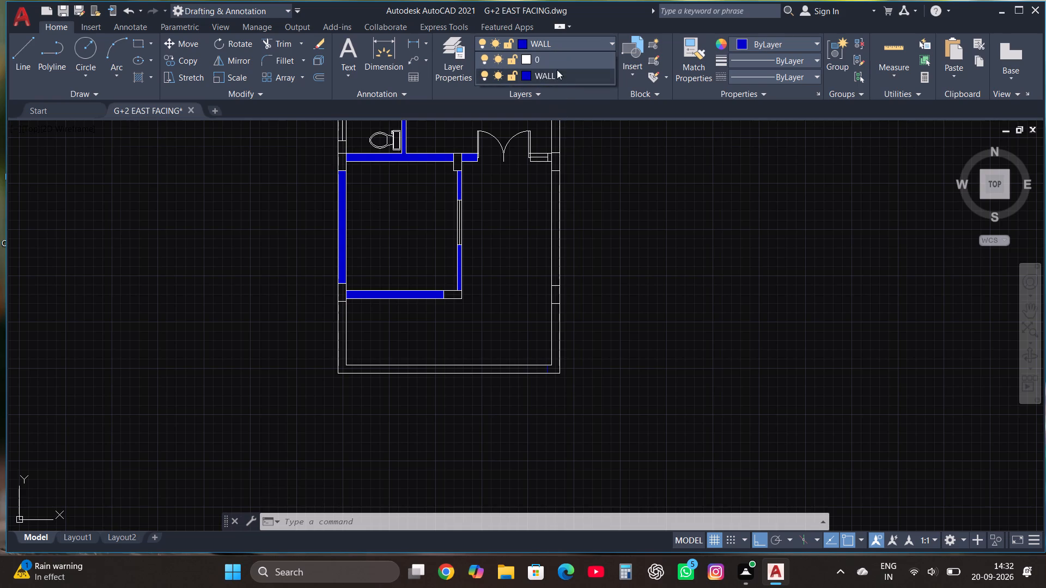
pyautogui.click(562, 58)
# Draw an 8'3" line westward from the east wall's inner face across the double-door opening, along the cross wall's south face.
pyautogui.scroll(-1, 642, 367)
pyautogui.scroll(2, 489, 326)
pyautogui.click(13, 50)
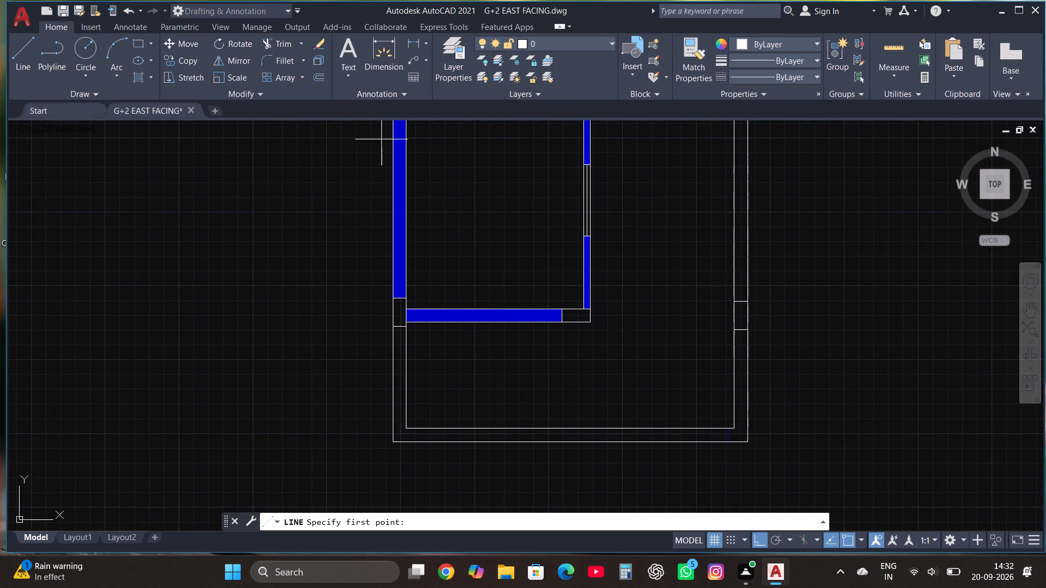
pyautogui.scroll(-1, 605, 397)
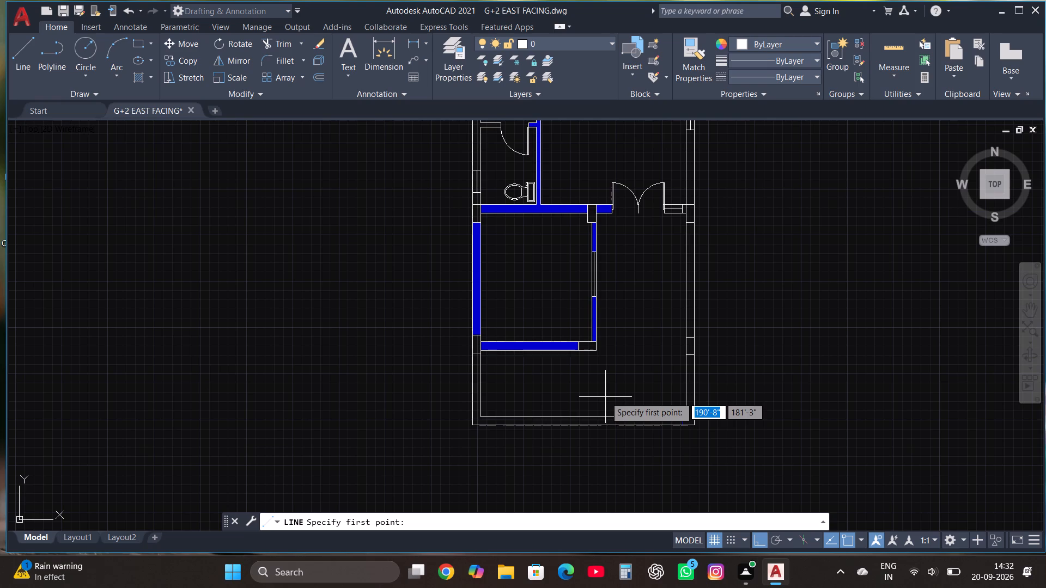
pyautogui.scroll(2, 671, 231)
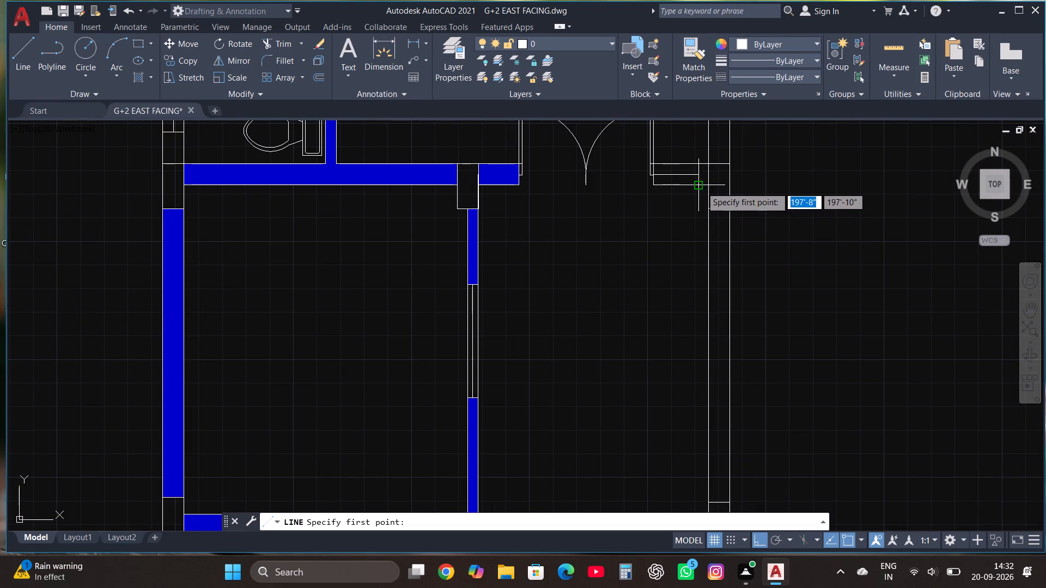
pyautogui.click(706, 187)
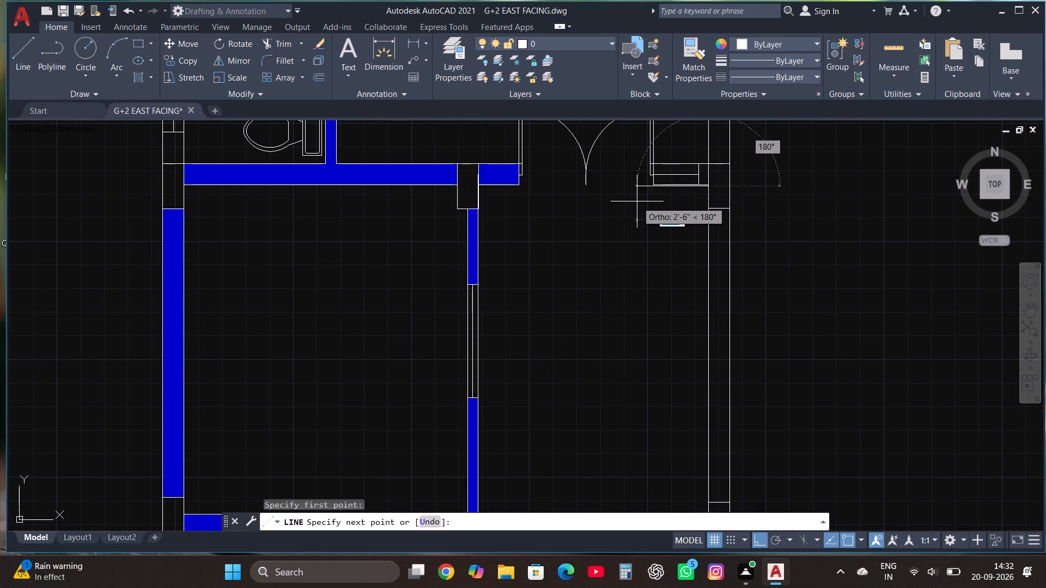
pyautogui.press('8')
pyautogui.write('\'3"')
pyautogui.press('Return')
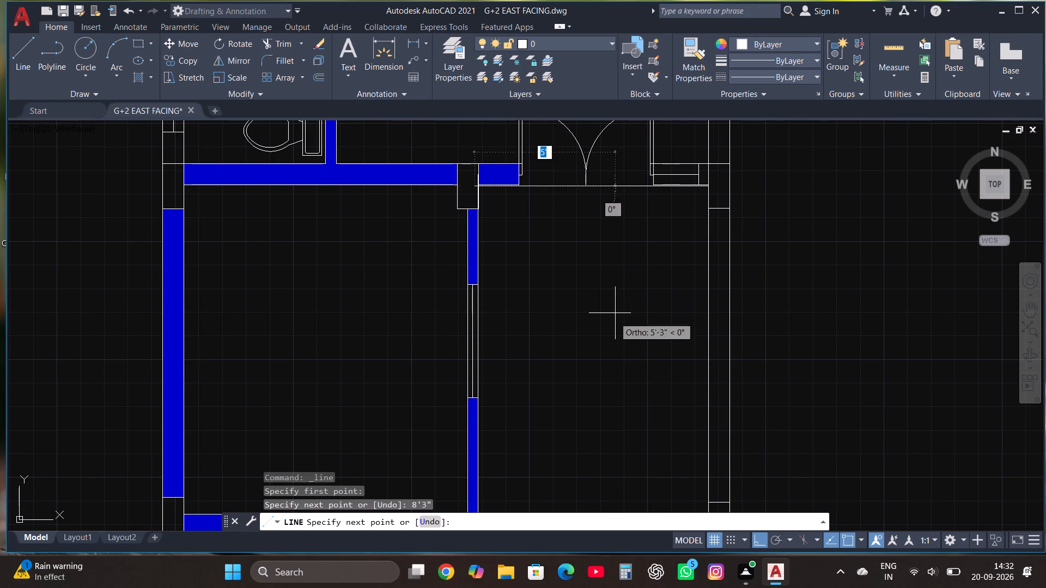
pyautogui.press('Escape')
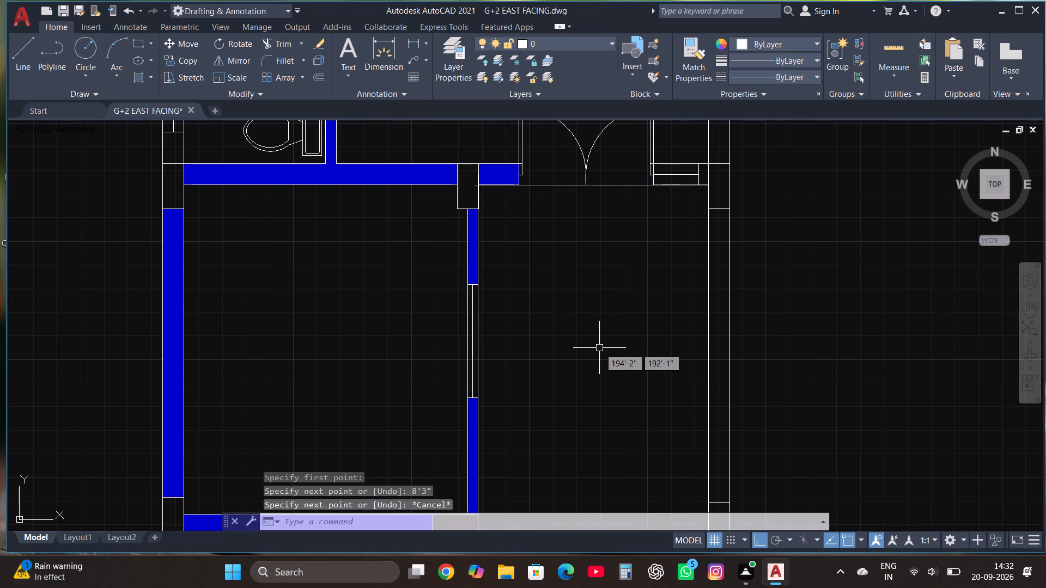
# Undo the 8'3" line across the double-door opening.
pyautogui.hotkey('ctrl', 'z')
# Draw a line eastward from the west wall's inner face, south of the southwest room, and turn it north to the room's southeast corner.
pyautogui.scroll(-2, 595, 433)
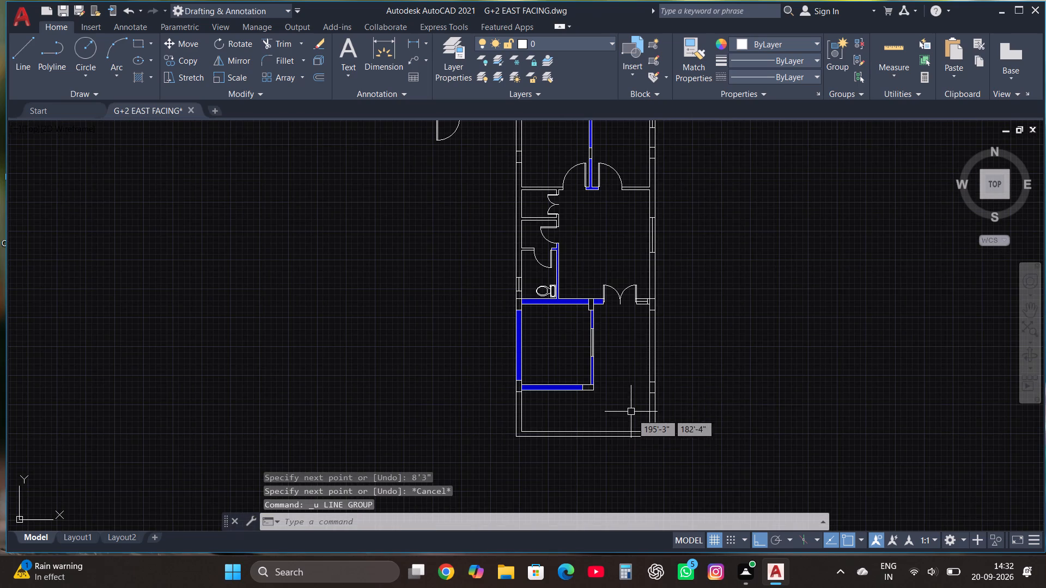
pyautogui.scroll(2, 616, 442)
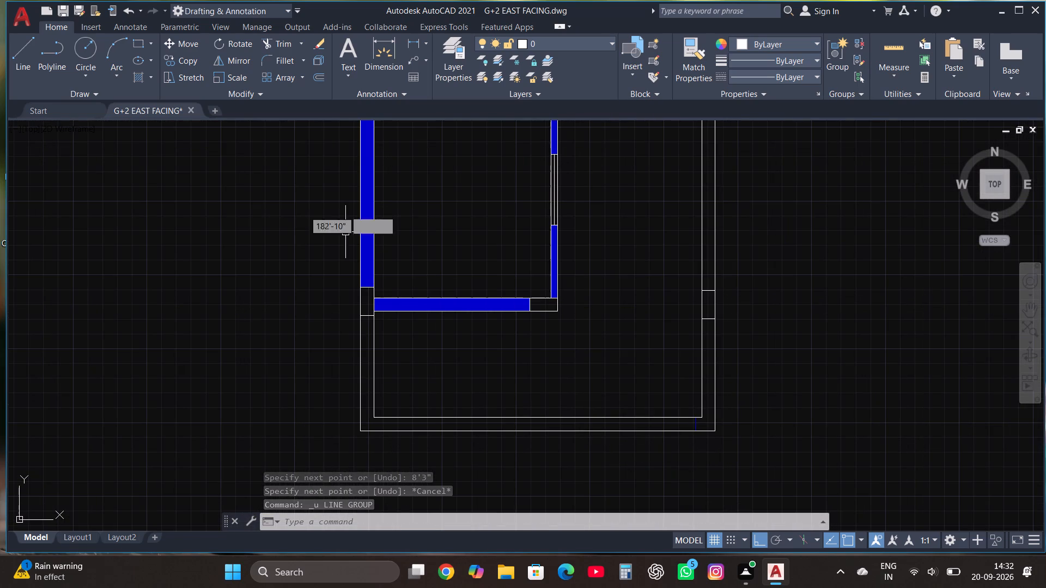
pyautogui.click(23, 46)
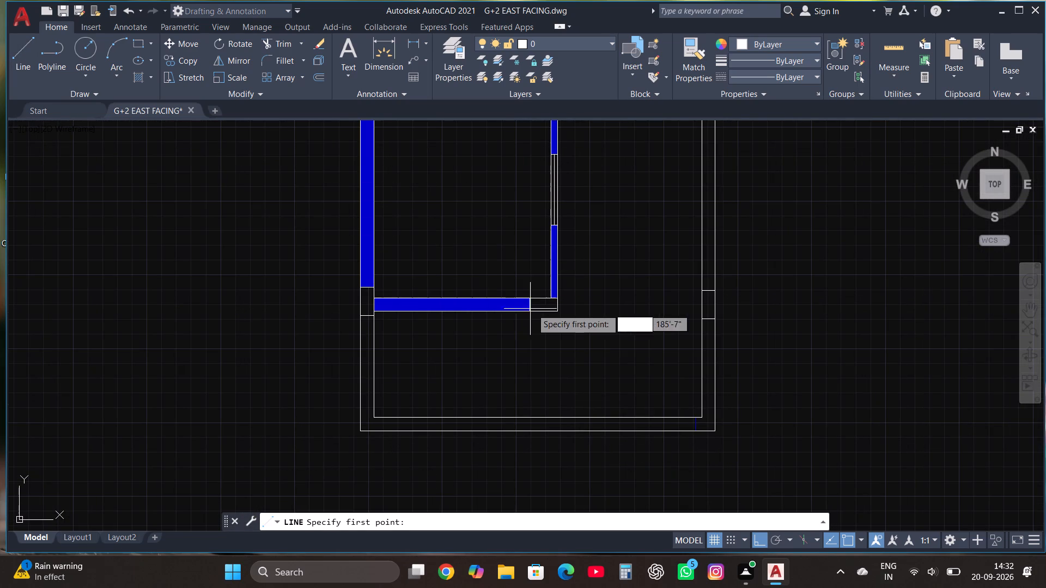
pyautogui.click(374, 366)
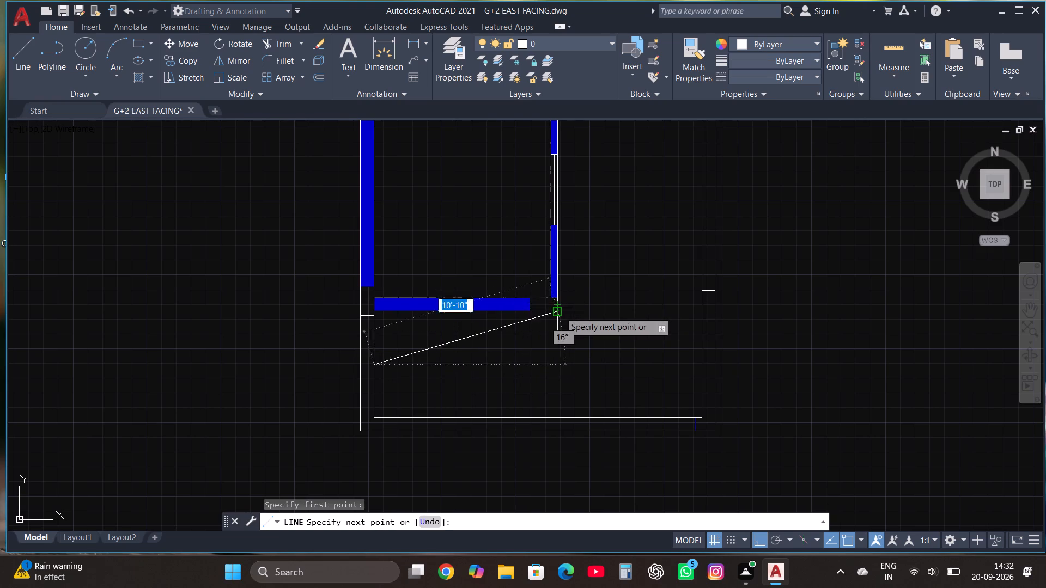
pyautogui.click(559, 329)
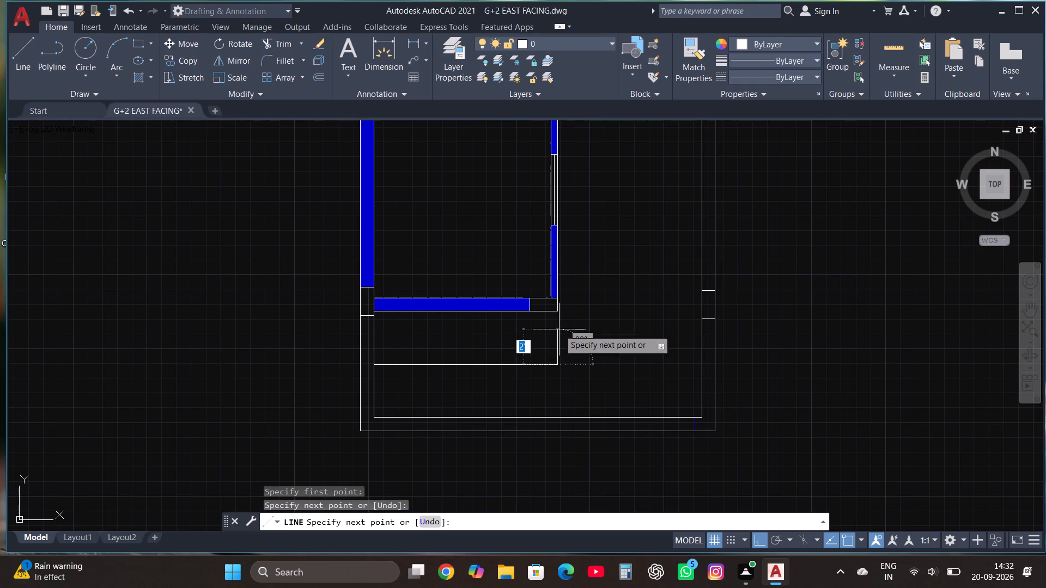
pyautogui.click(560, 308)
pyautogui.press('Escape')
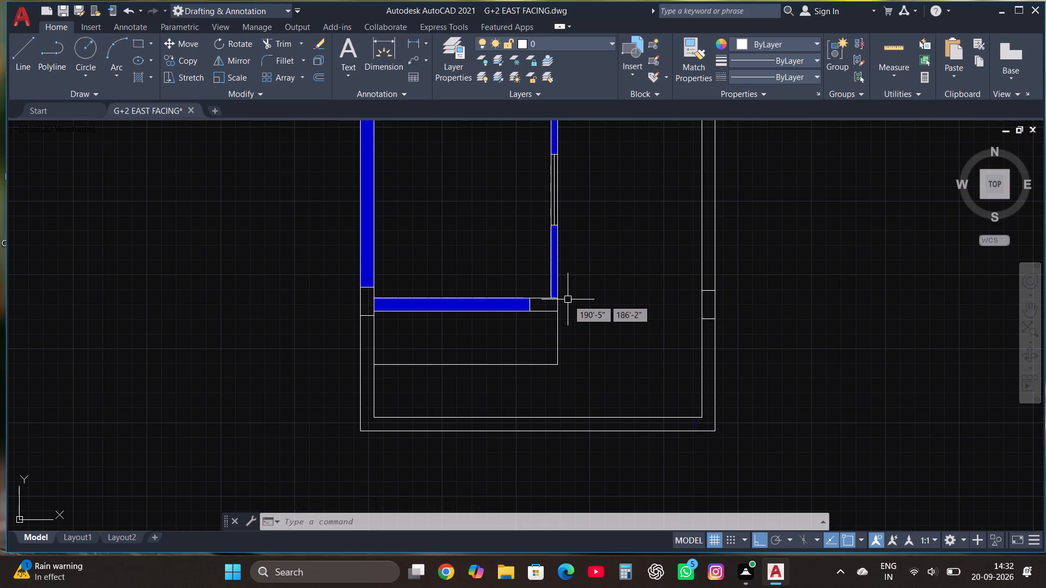
# Copy the new horizontal line 4" to the south.
pyautogui.click(465, 365)
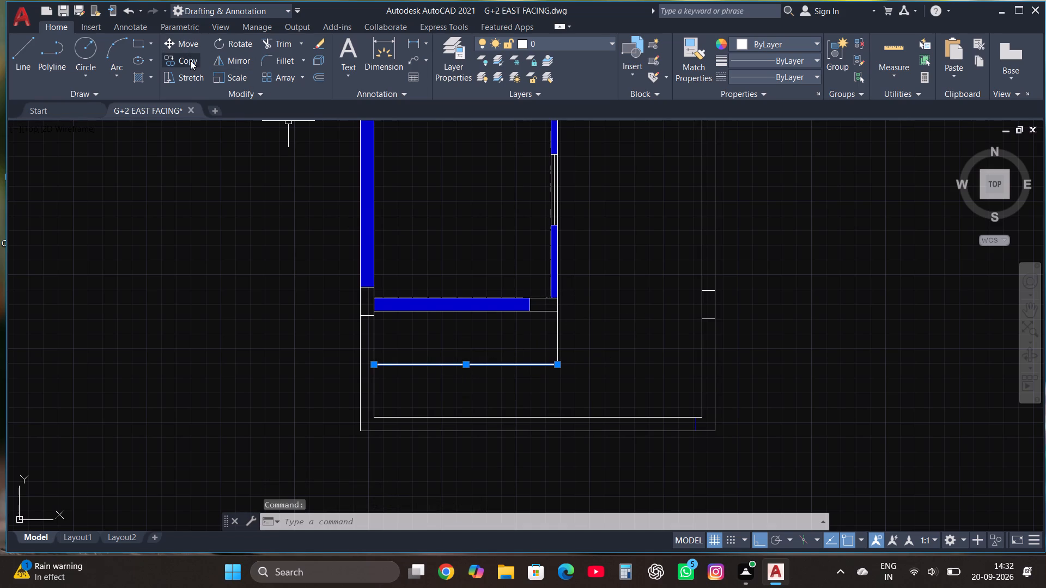
pyautogui.click(190, 60)
pyautogui.scroll(1, 470, 393)
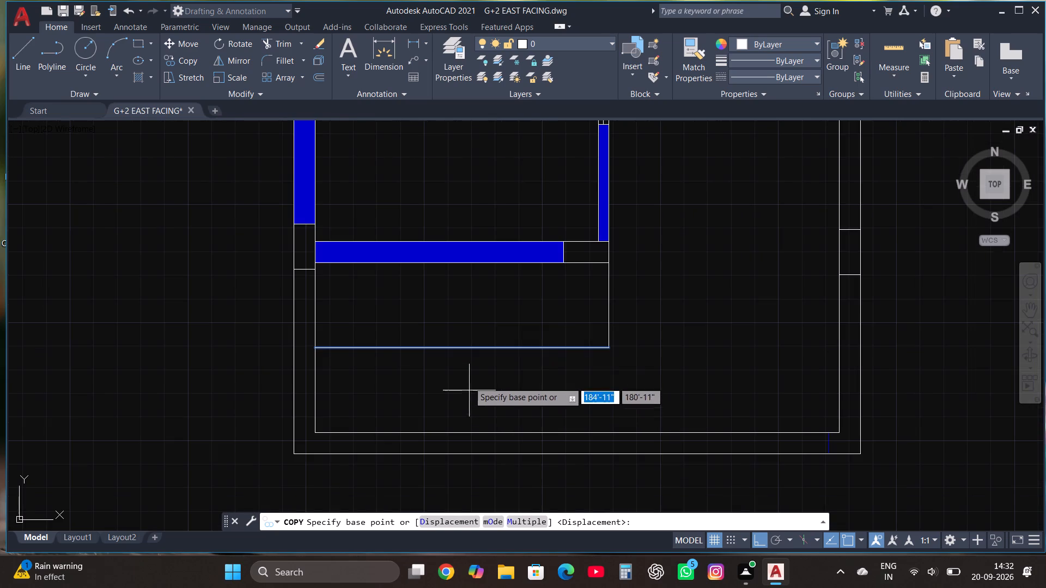
pyautogui.click(461, 346)
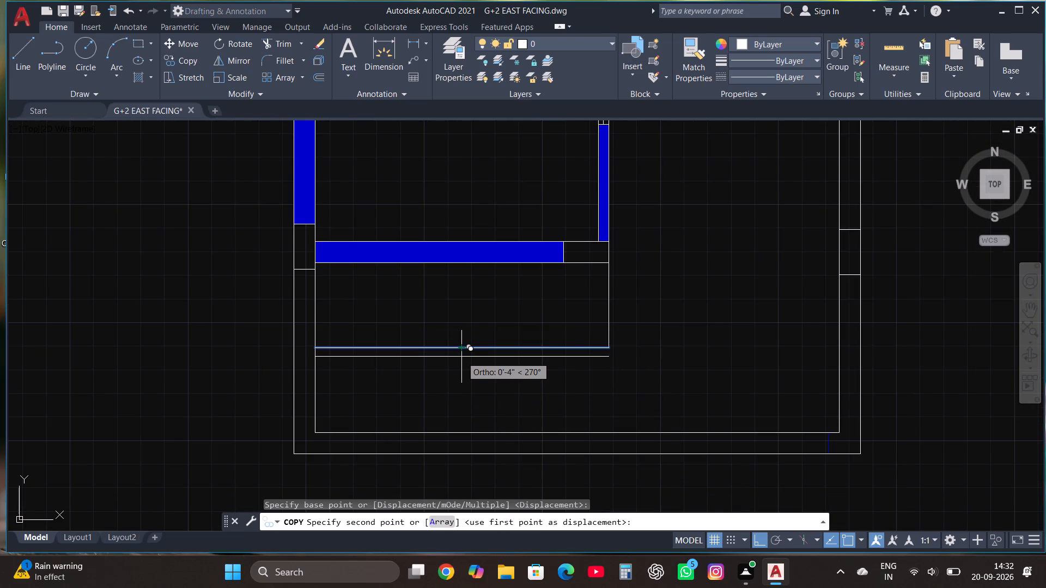
pyautogui.write('4"')
pyautogui.press('Return')
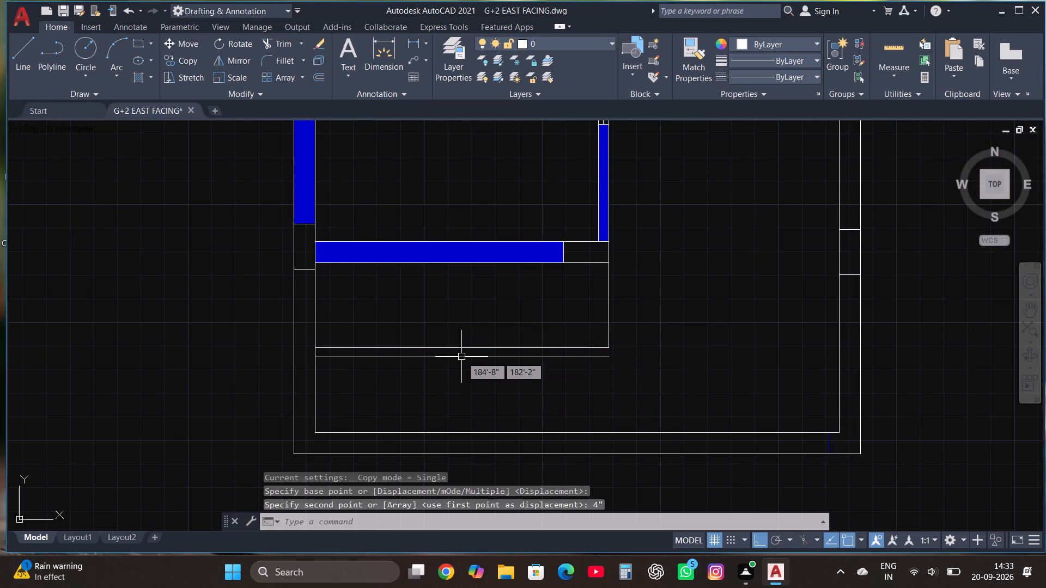
# Copy the original horizontal line 4" to the north.
pyautogui.click(524, 345)
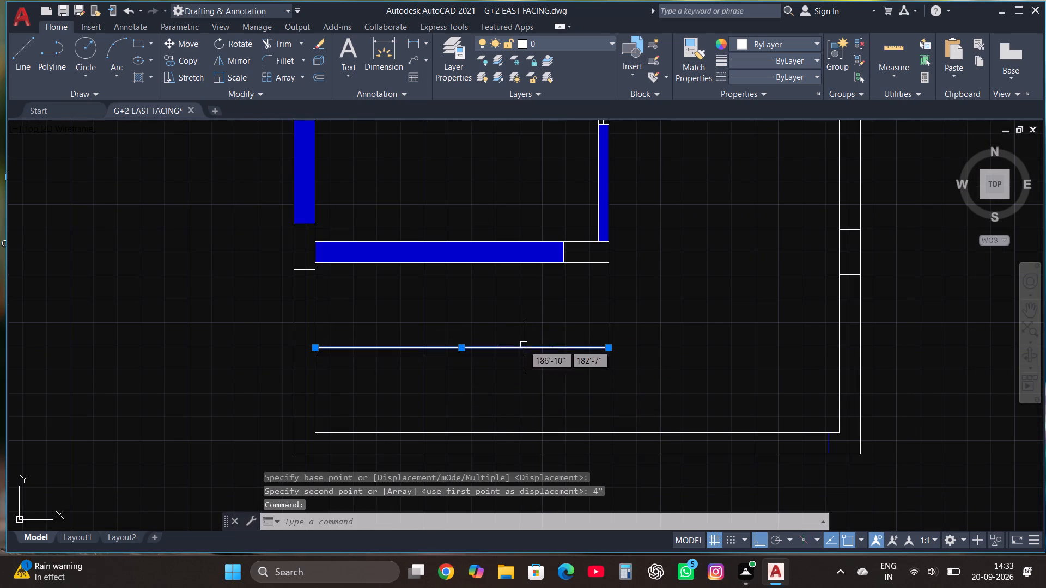
pyautogui.click(189, 61)
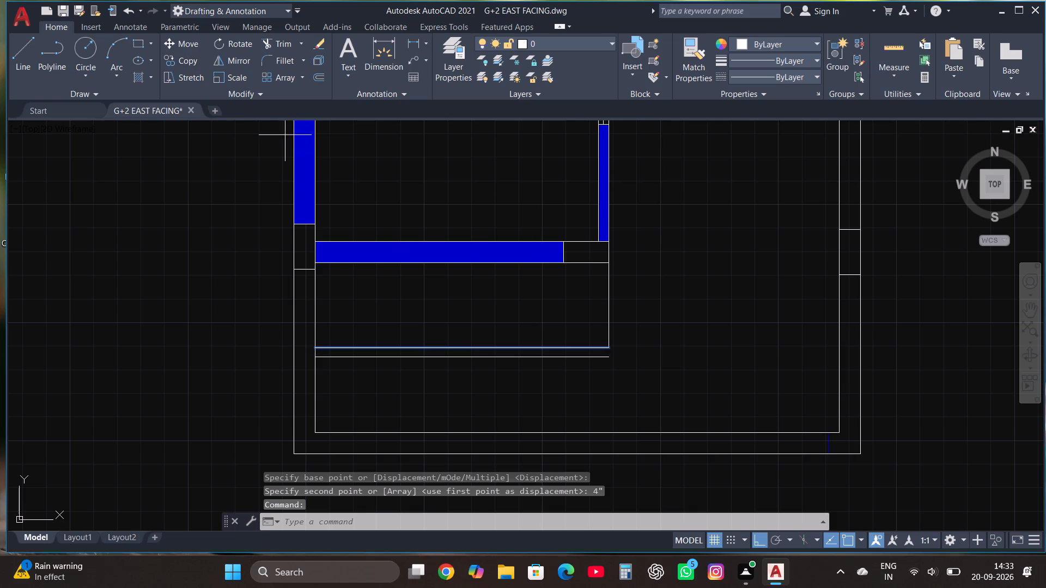
pyautogui.click(492, 350)
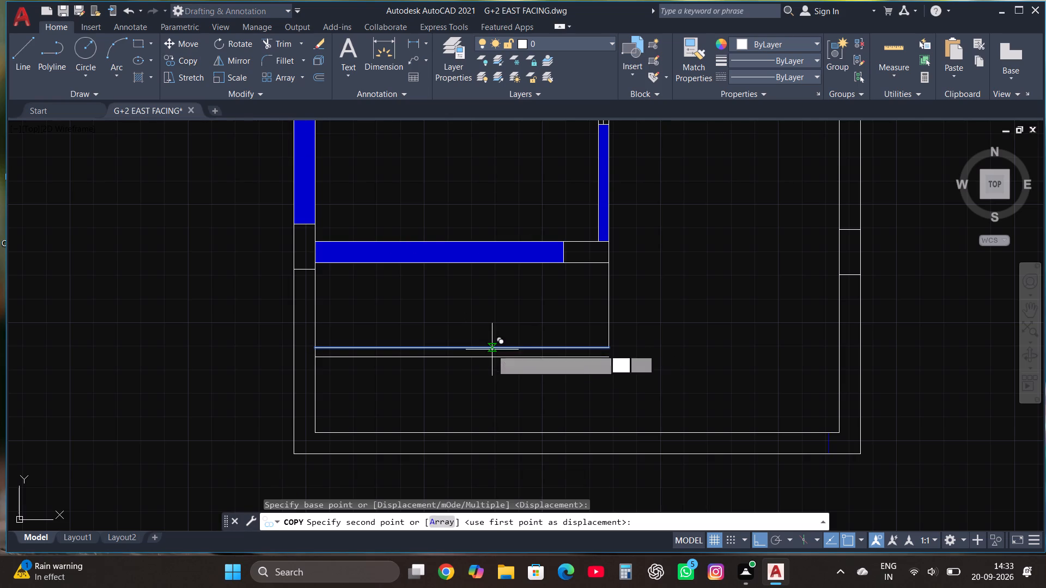
pyautogui.write('4"')
pyautogui.press('Return')
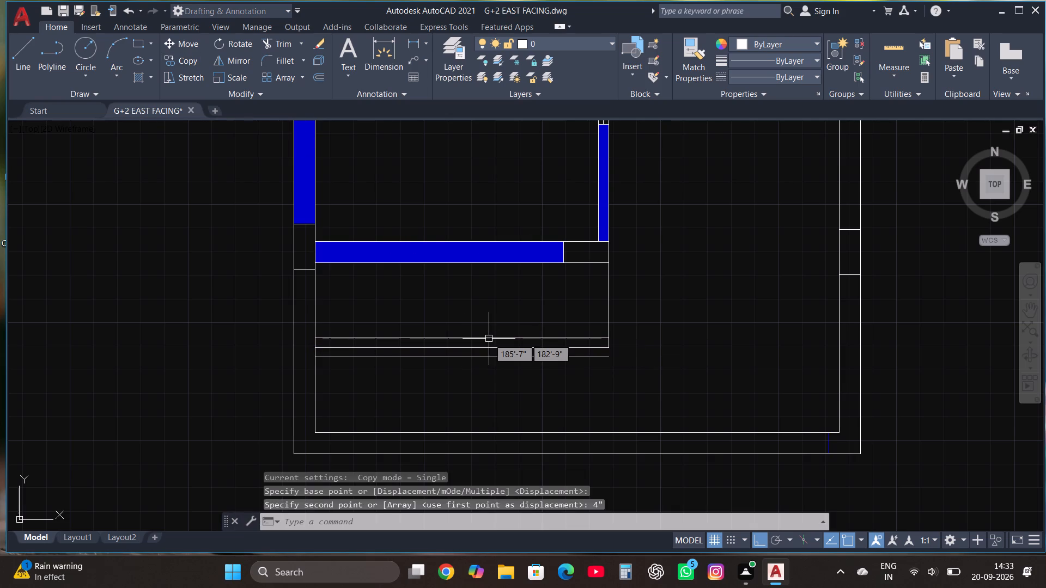
pyautogui.press('Escape')
# Delete the original middle line between the two copies.
pyautogui.click(503, 346)
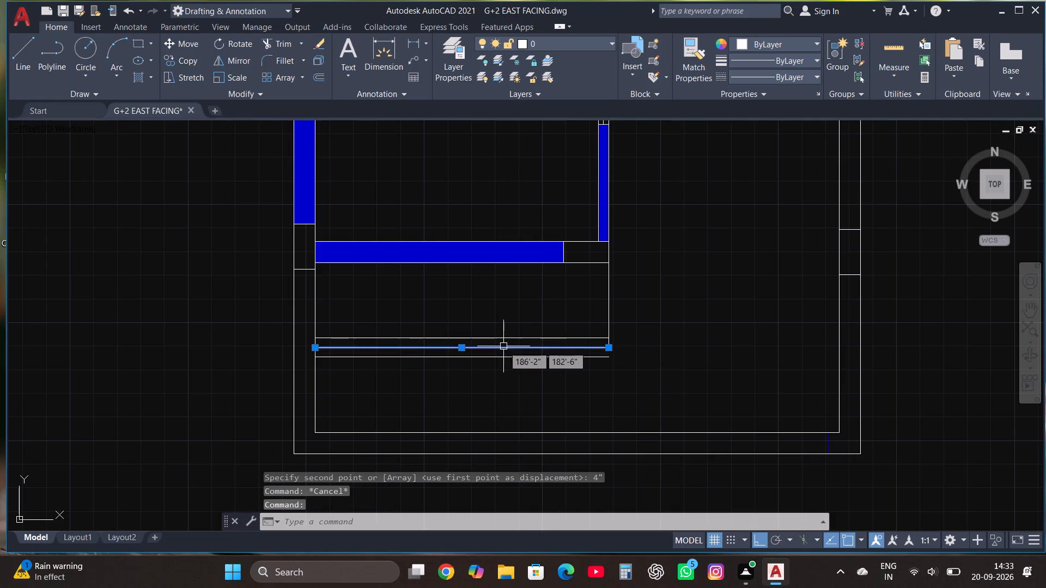
pyautogui.press('Delete')
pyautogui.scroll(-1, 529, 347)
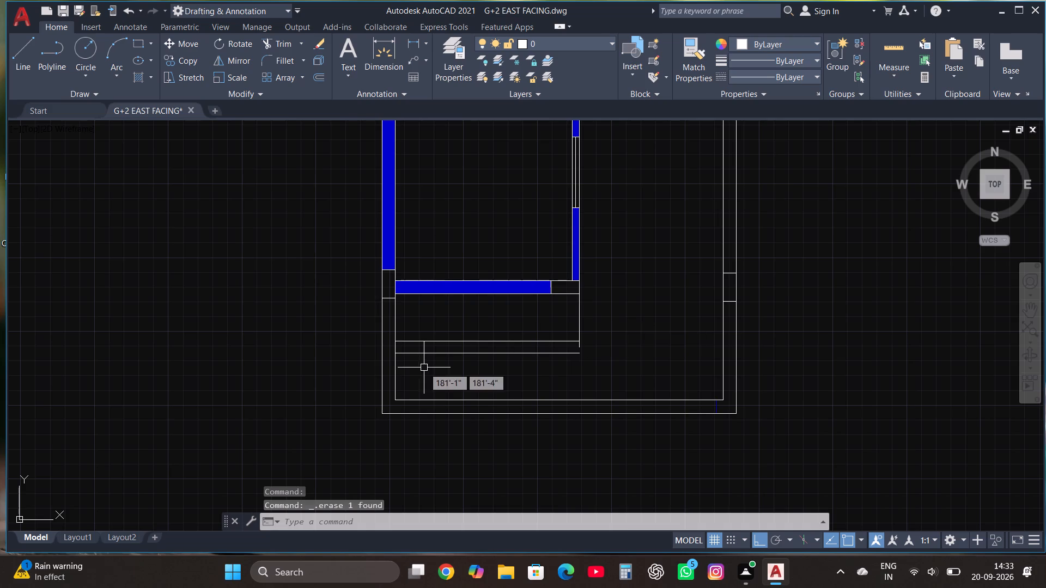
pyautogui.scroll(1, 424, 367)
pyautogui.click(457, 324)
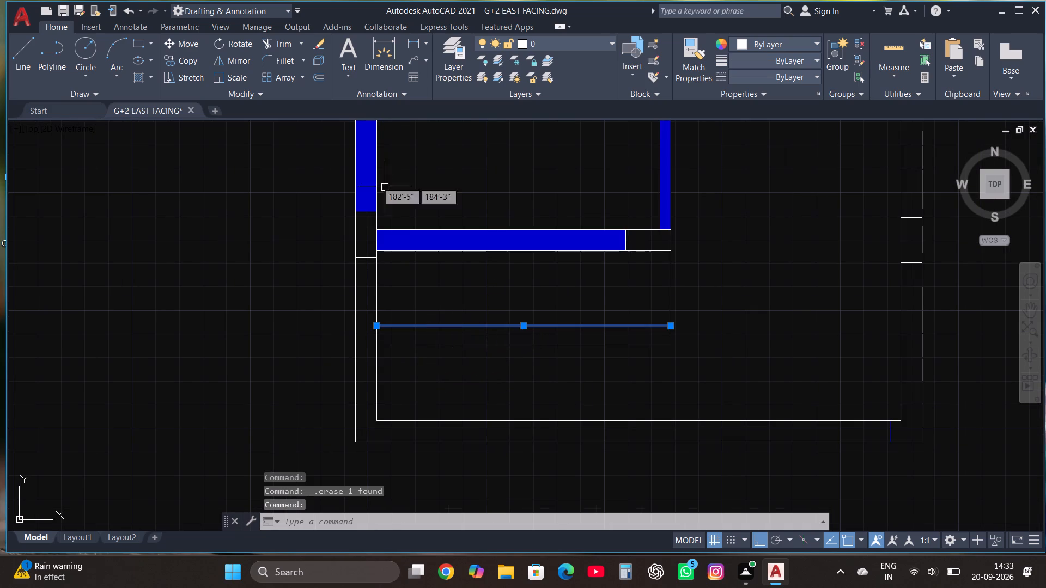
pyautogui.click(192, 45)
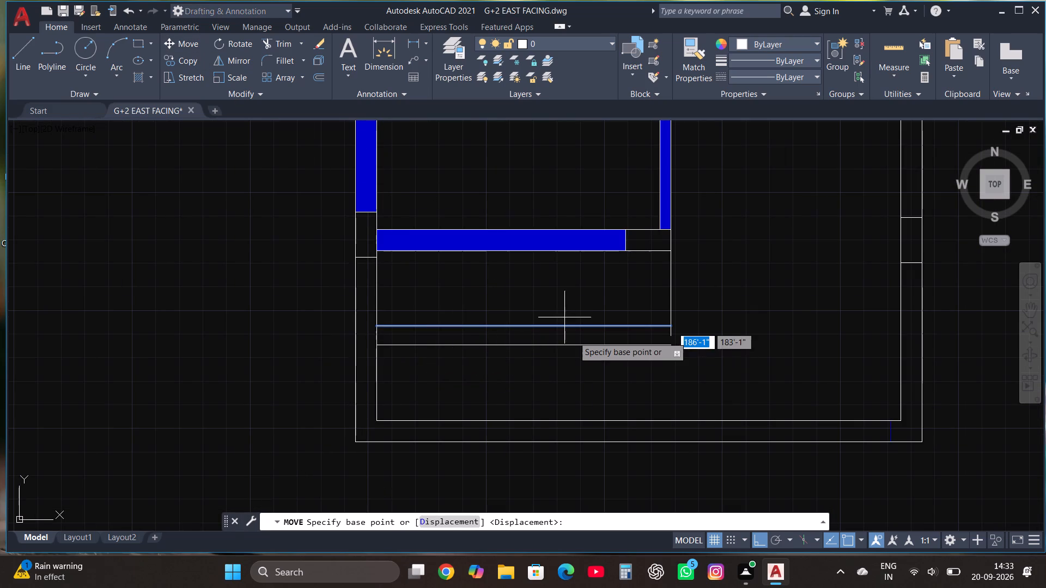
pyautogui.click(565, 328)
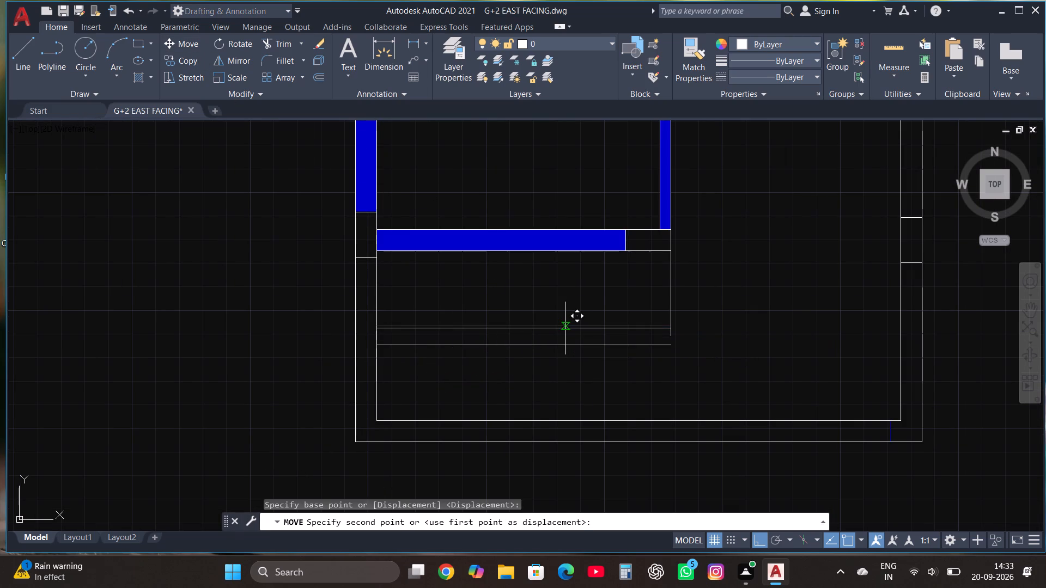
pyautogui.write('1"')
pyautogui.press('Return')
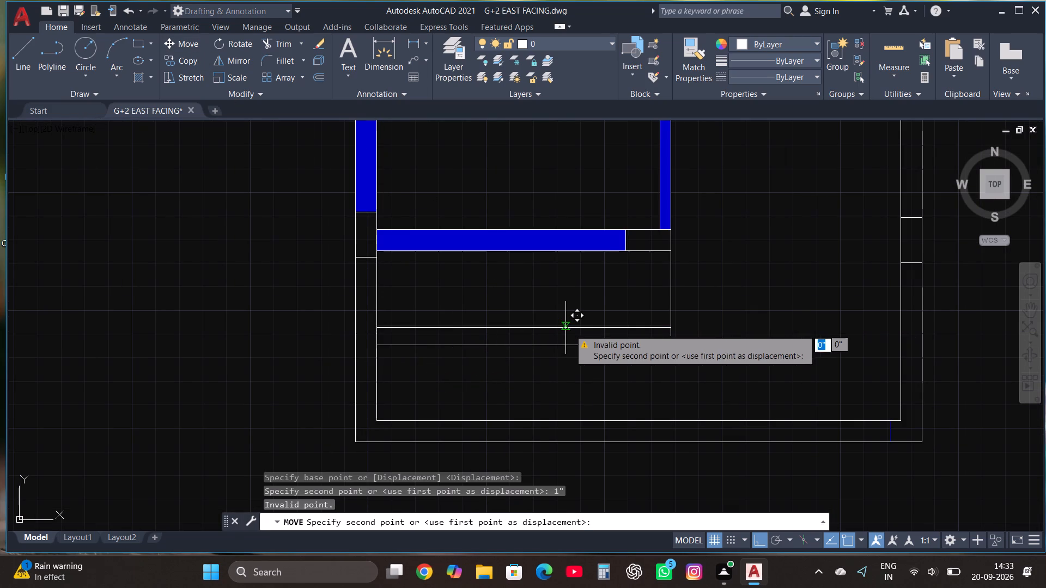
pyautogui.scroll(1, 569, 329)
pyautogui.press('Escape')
# Move the southern of the two parallel lines 1" to the north.
pyautogui.click(566, 354)
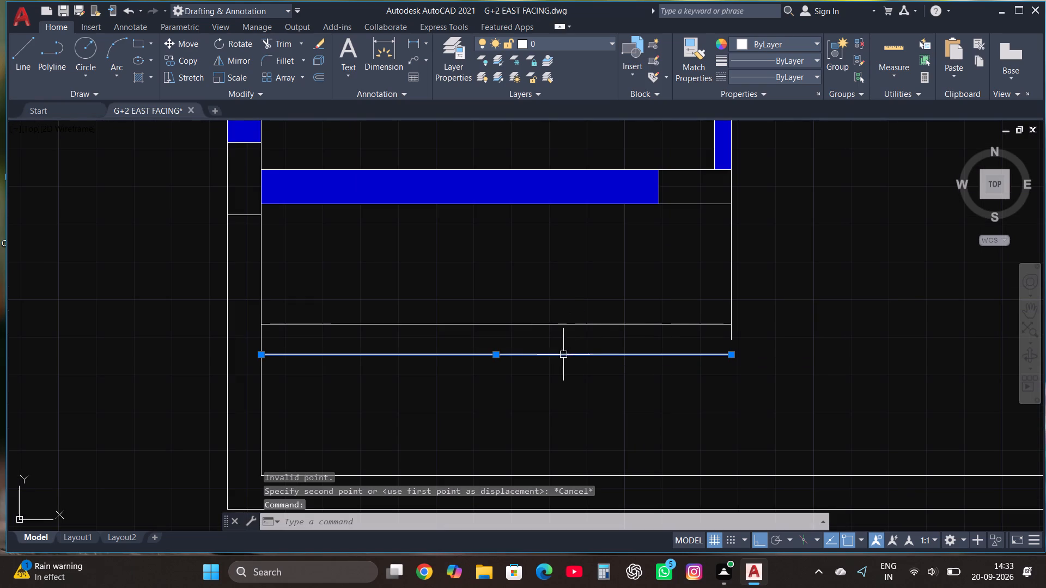
pyautogui.click(177, 45)
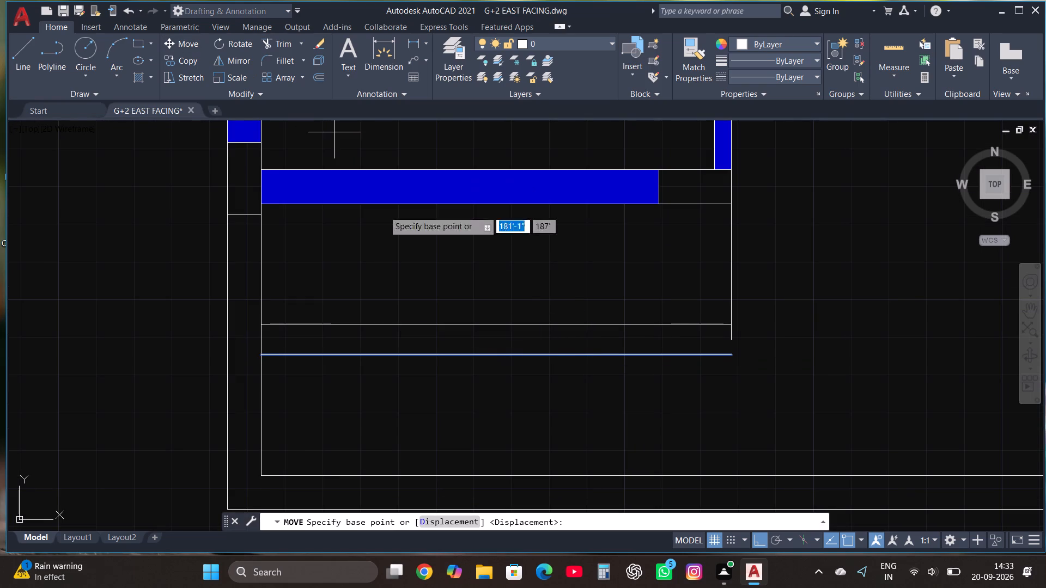
pyautogui.click(388, 353)
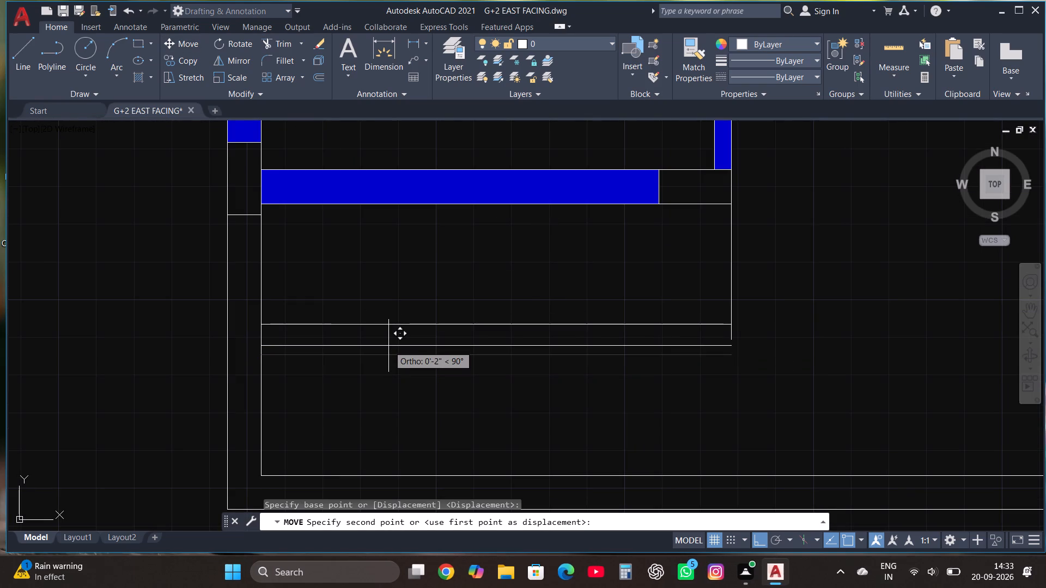
pyautogui.write('1"')
pyautogui.press('Return')
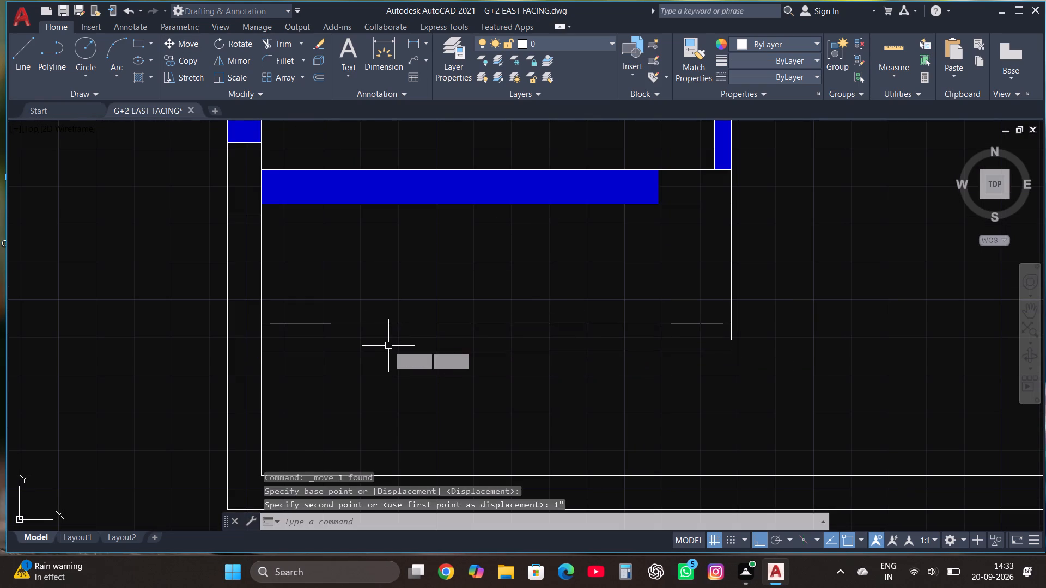
pyautogui.press('Escape')
# Shift the southern parallel line another 1" to the north.
pyautogui.scroll(-4, 468, 399)
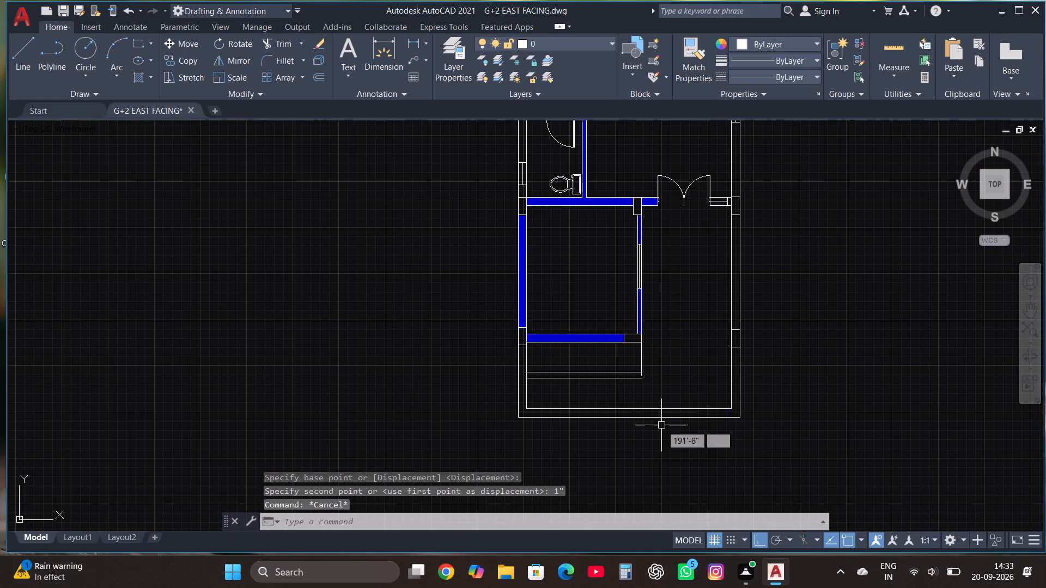
pyautogui.scroll(2, 592, 385)
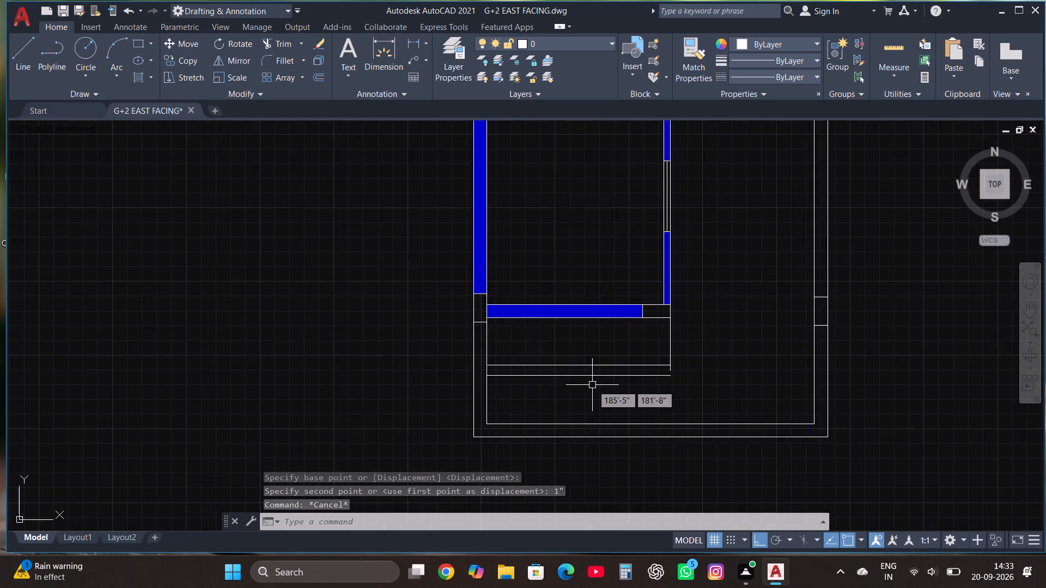
pyautogui.scroll(2, 592, 356)
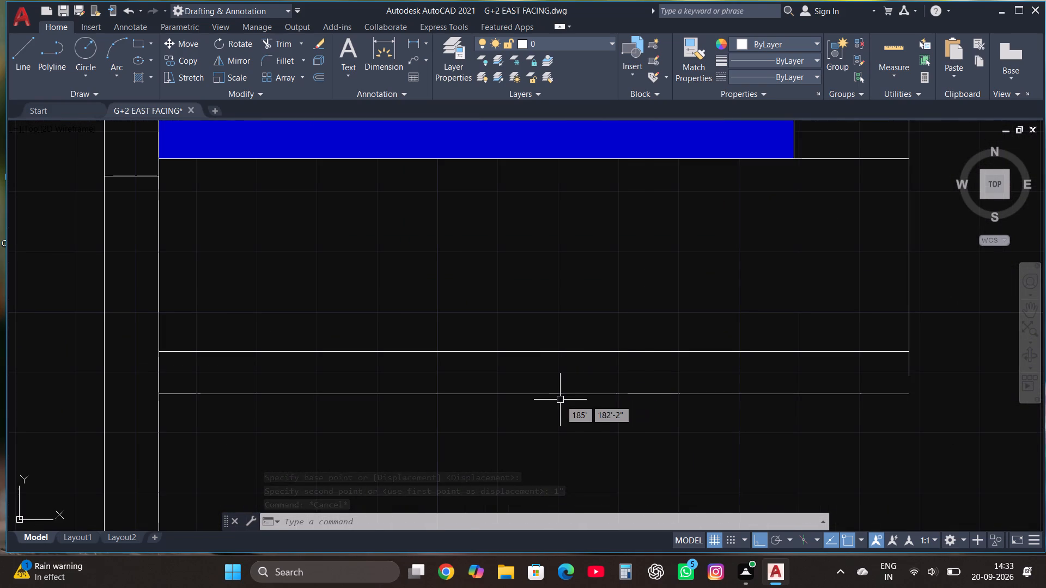
pyautogui.click(557, 396)
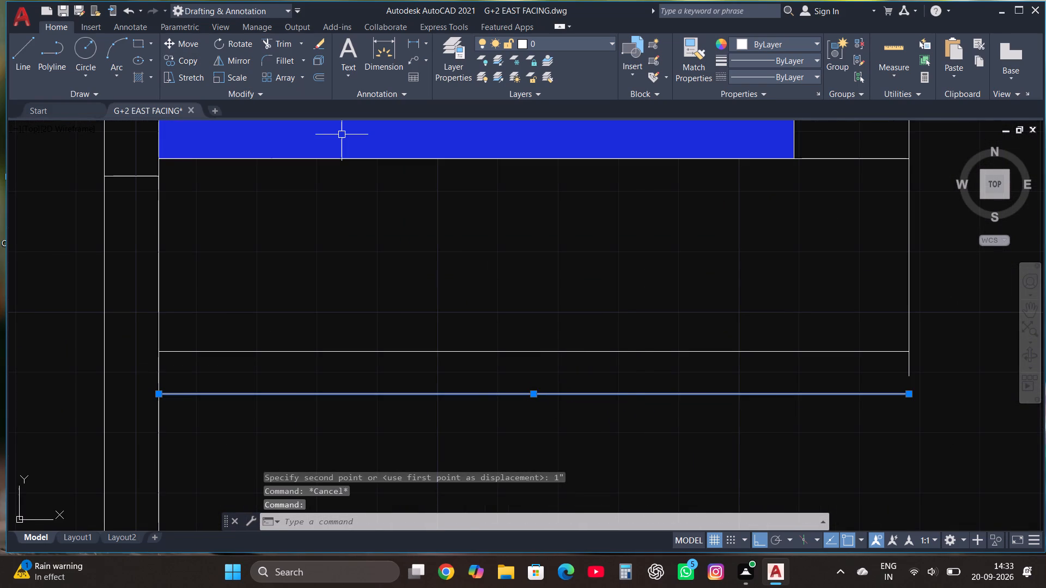
pyautogui.click(534, 393)
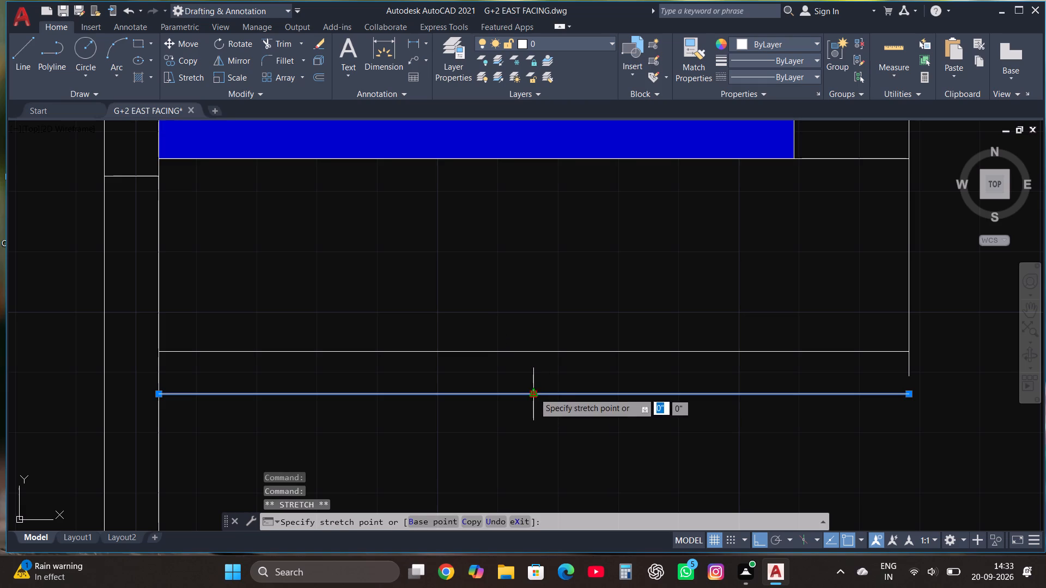
pyautogui.write('1"')
pyautogui.press('Return')
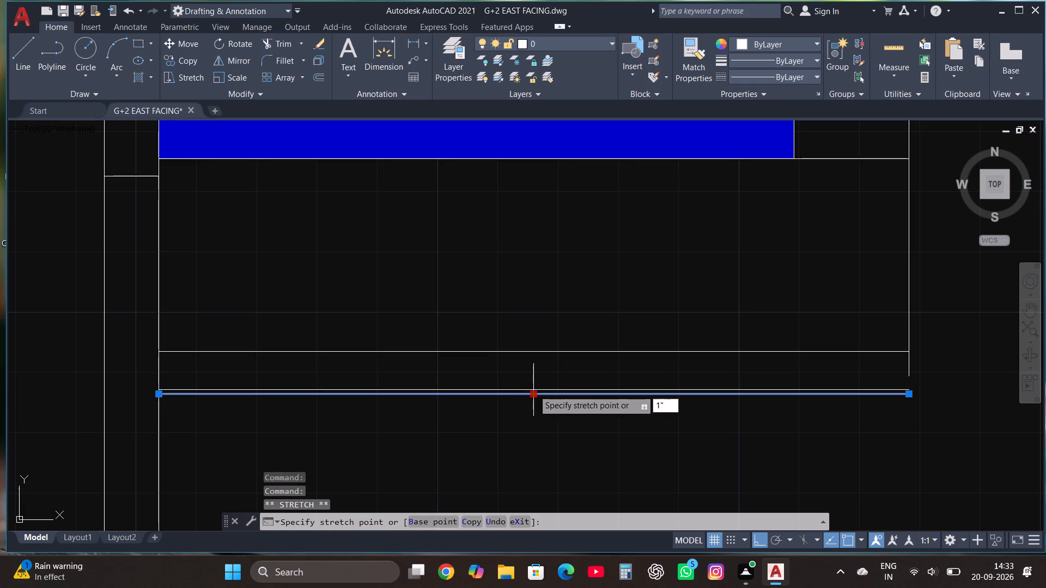
pyautogui.press('Escape')
# Shift the northern parallel line 1" to the south.
pyautogui.click(542, 353)
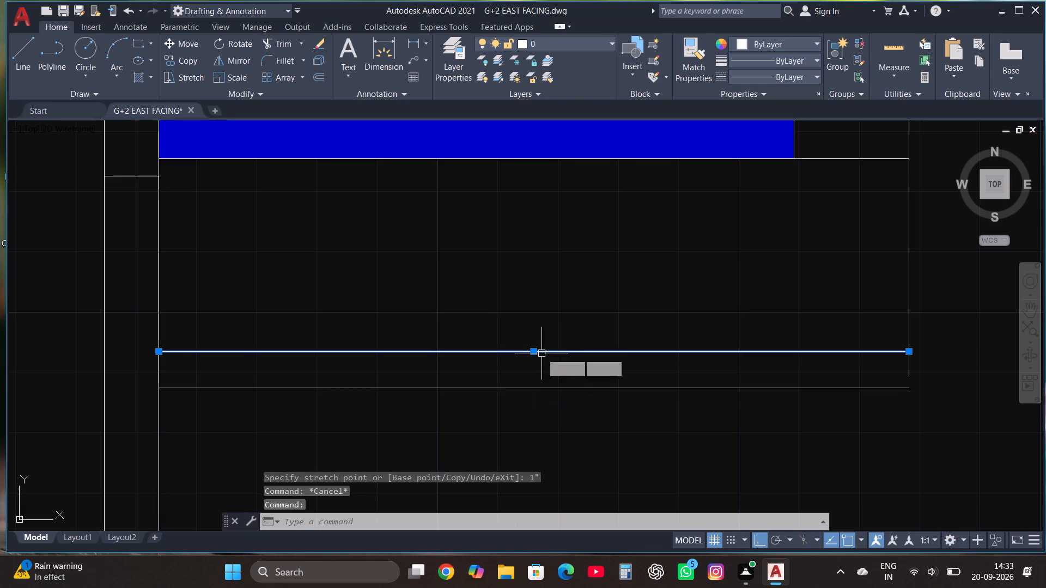
pyautogui.click(532, 351)
pyautogui.write('1"')
pyautogui.press('Return')
pyautogui.press('Escape')
# Draw a vertical line about 3'-6" long southward from the east end of the two parallel lines, past the inner southern wall line.
pyautogui.scroll(-3, 532, 364)
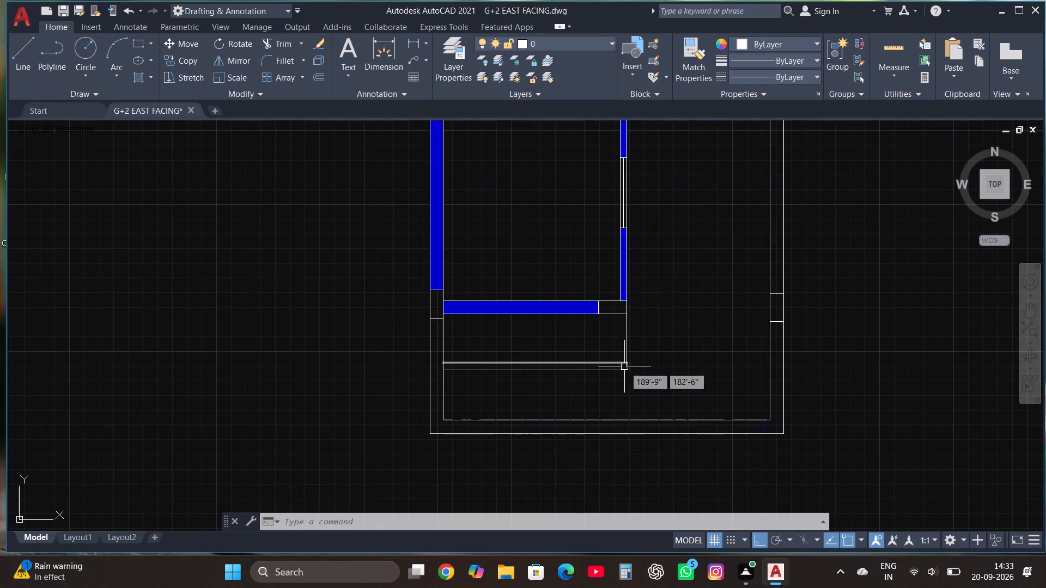
pyautogui.scroll(1, 636, 372)
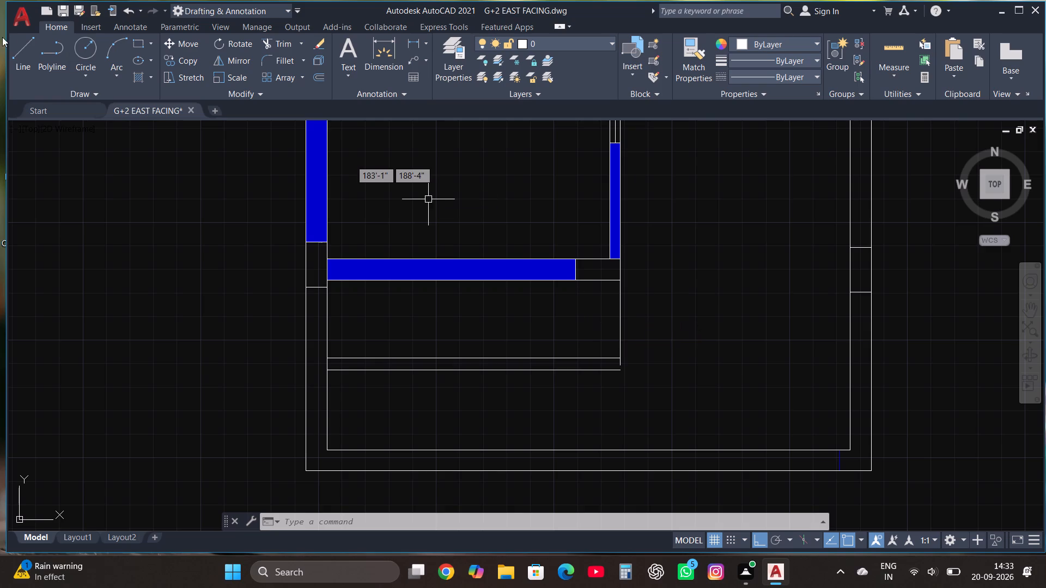
pyautogui.click(25, 46)
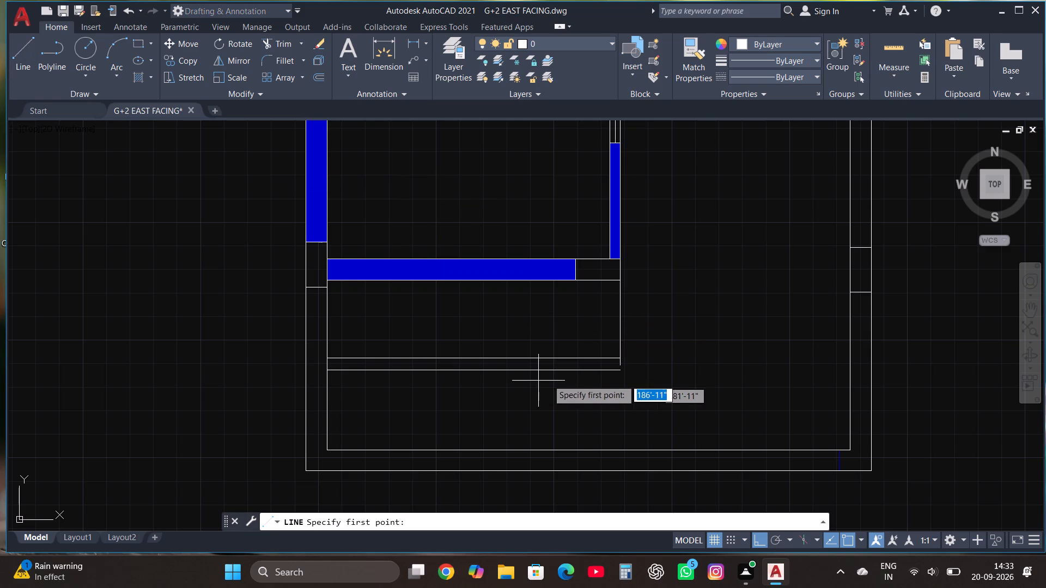
pyautogui.click(618, 362)
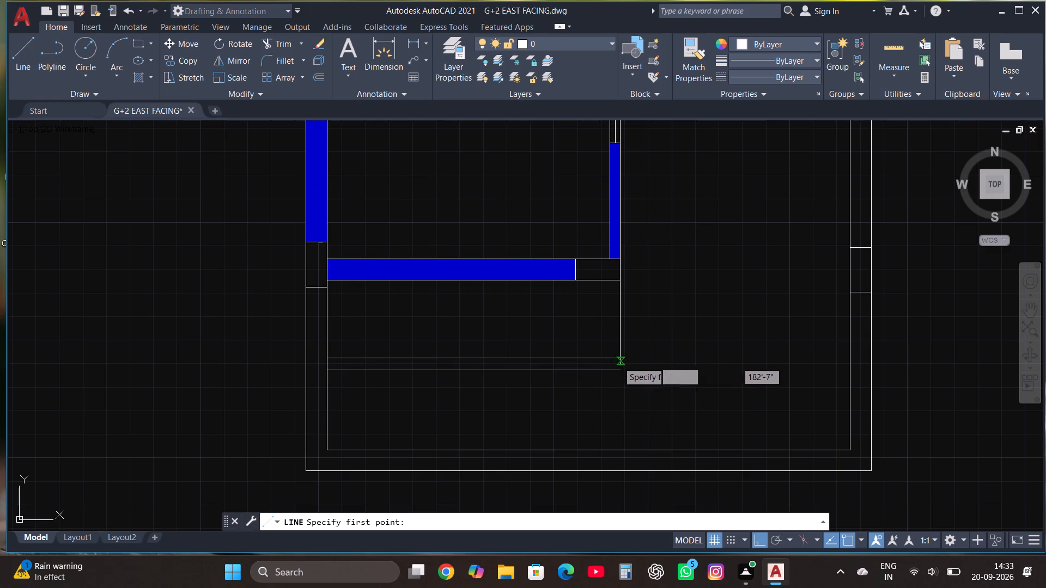
pyautogui.click(621, 462)
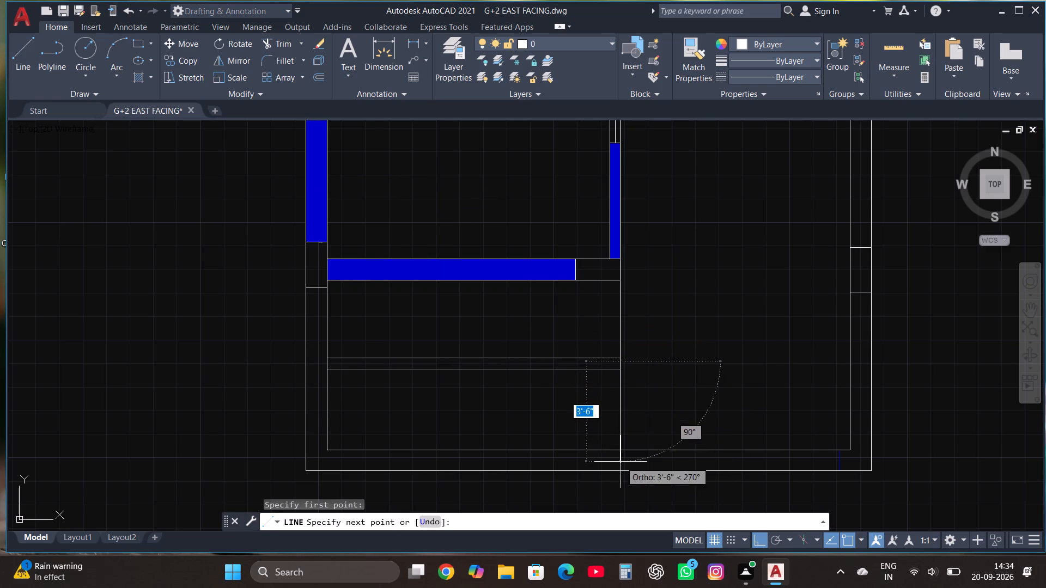
pyautogui.press('Escape')
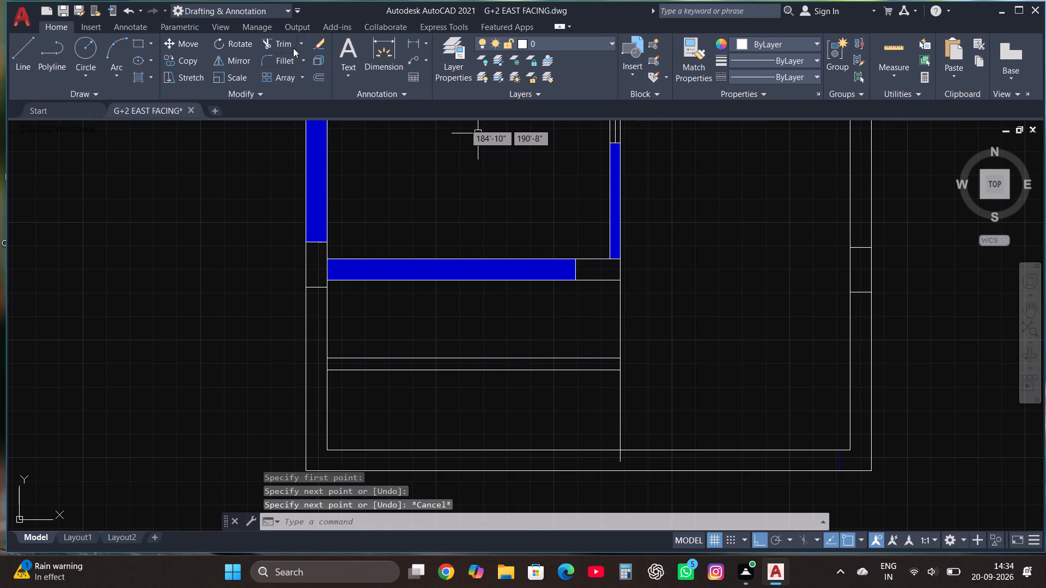
# Trim the end of the new vertical line that overshoots the inner southern wall line.
pyautogui.click(284, 46)
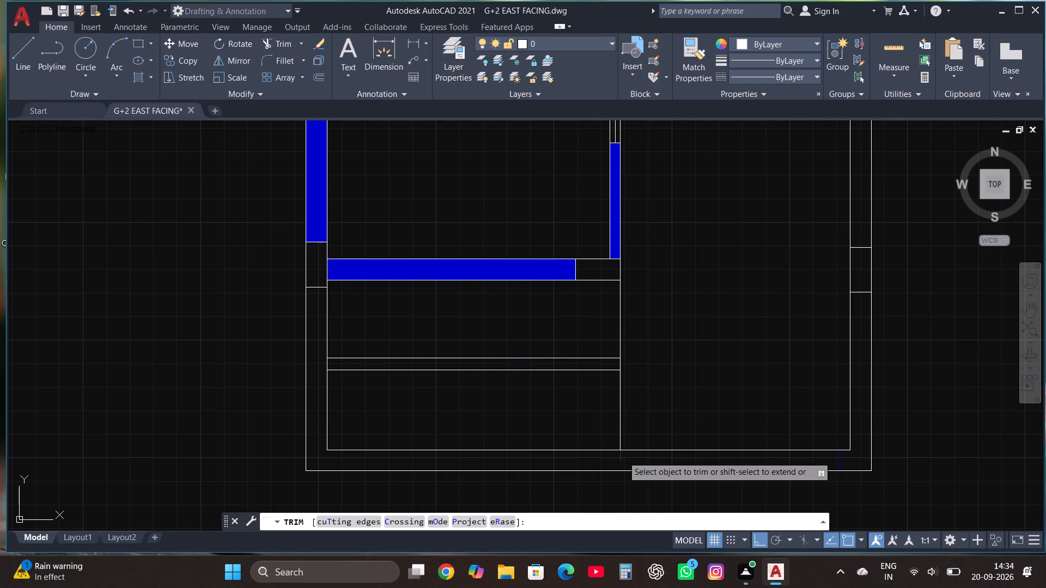
pyautogui.click(623, 456)
pyautogui.press('Escape')
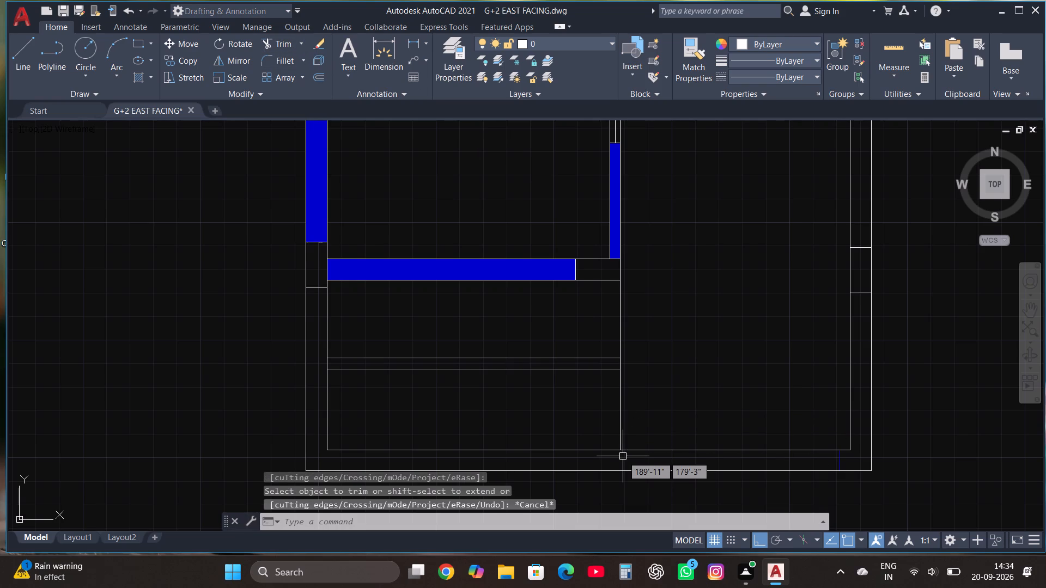
# Offset the vertical line closing the east end of the northern strip westward three times at 1' spacing to form stair treads.
pyautogui.click(622, 327)
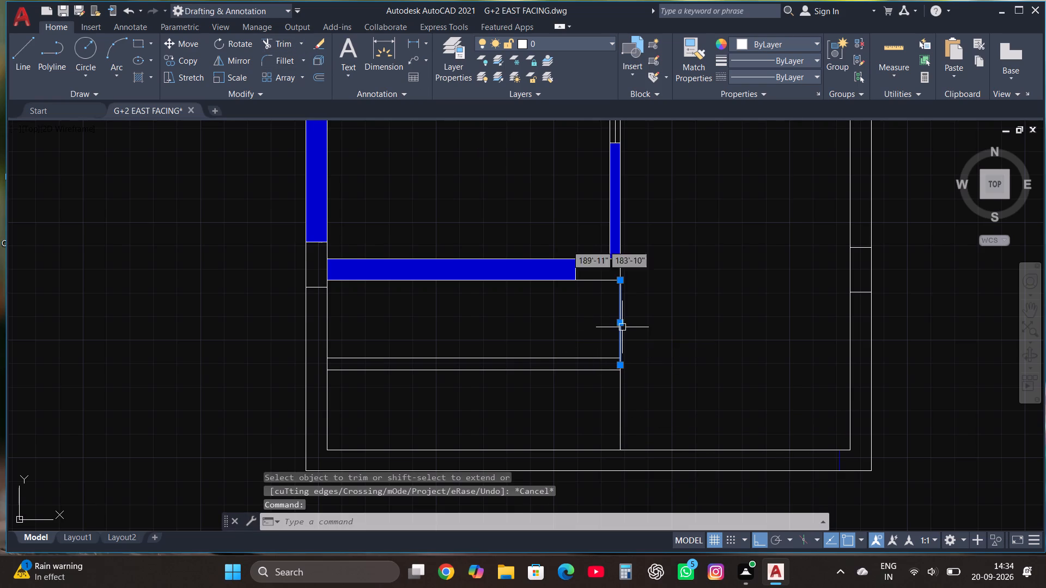
pyautogui.click(319, 72)
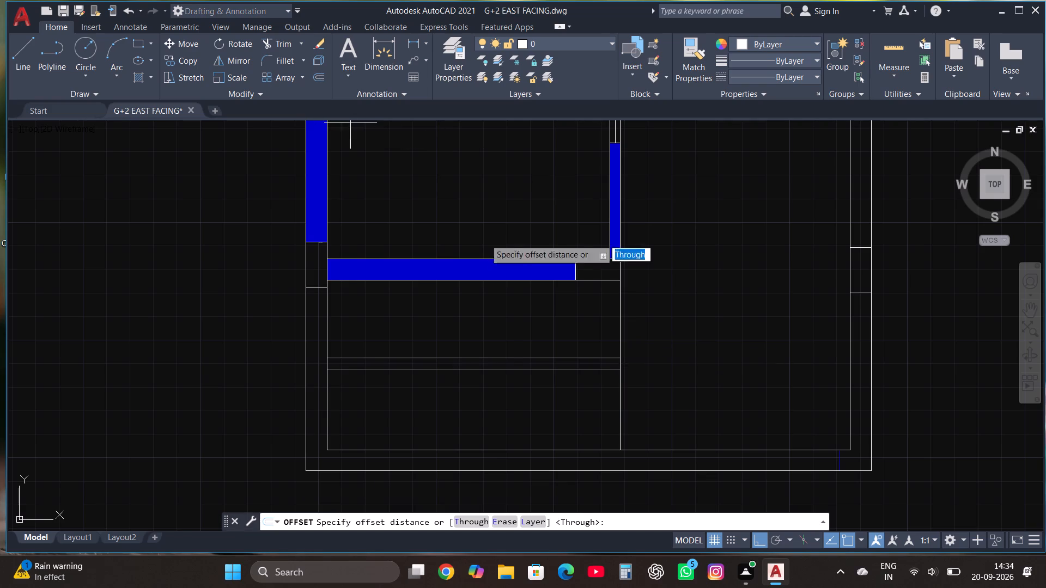
pyautogui.click(620, 329)
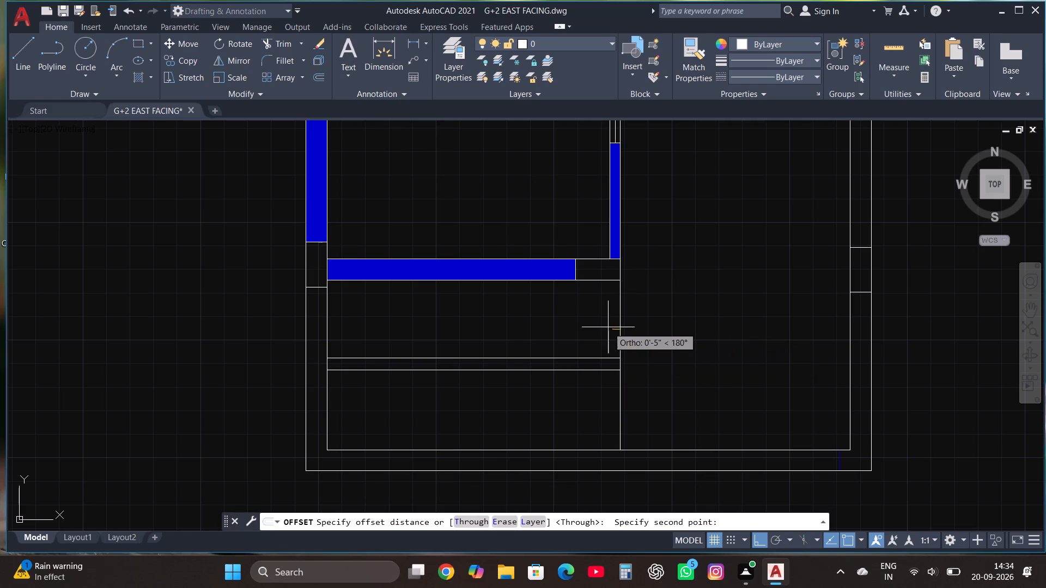
pyautogui.click(604, 327)
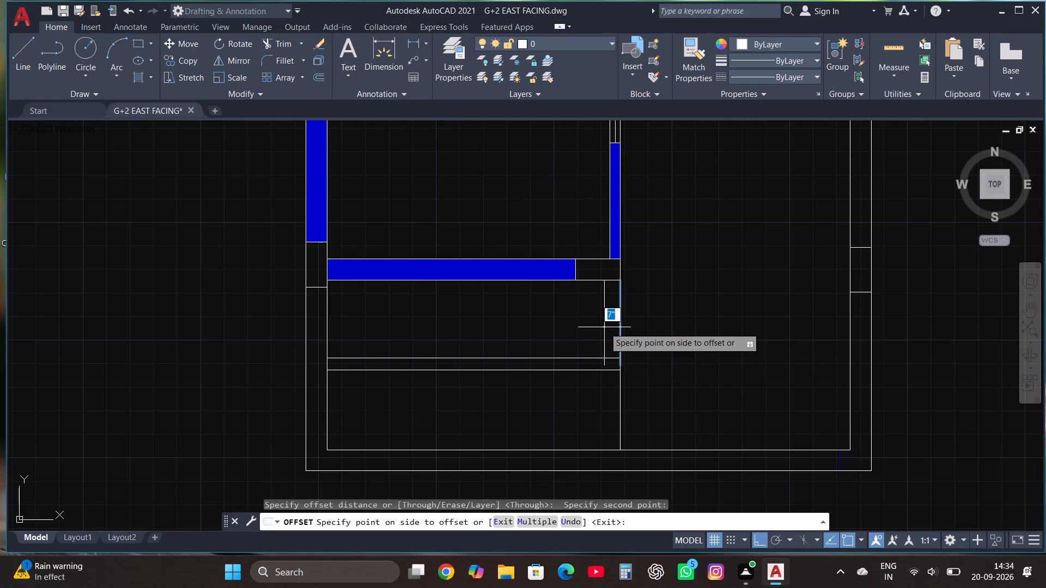
pyautogui.write("1'")
pyautogui.press('Return')
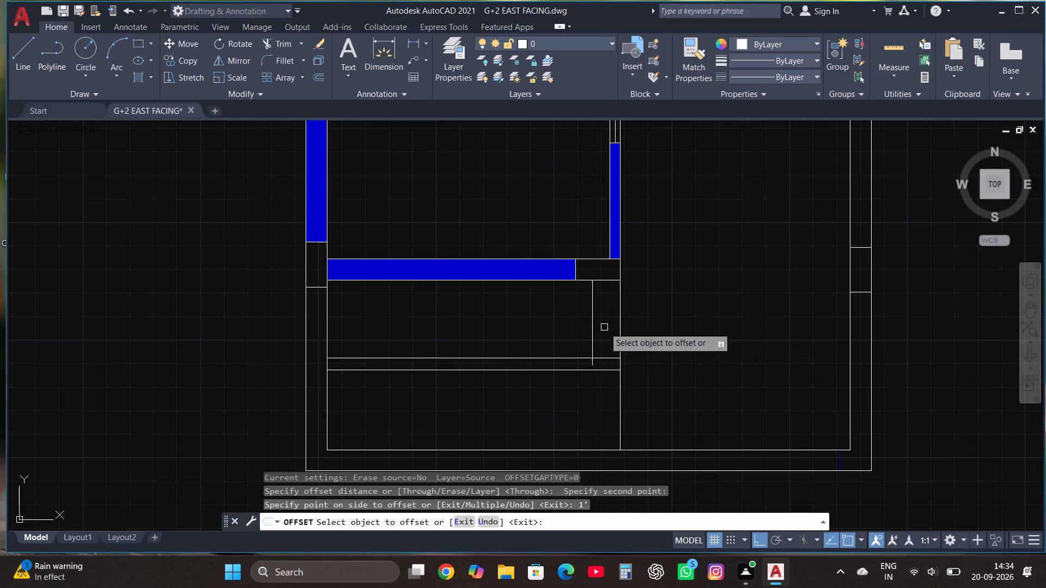
pyautogui.click(594, 322)
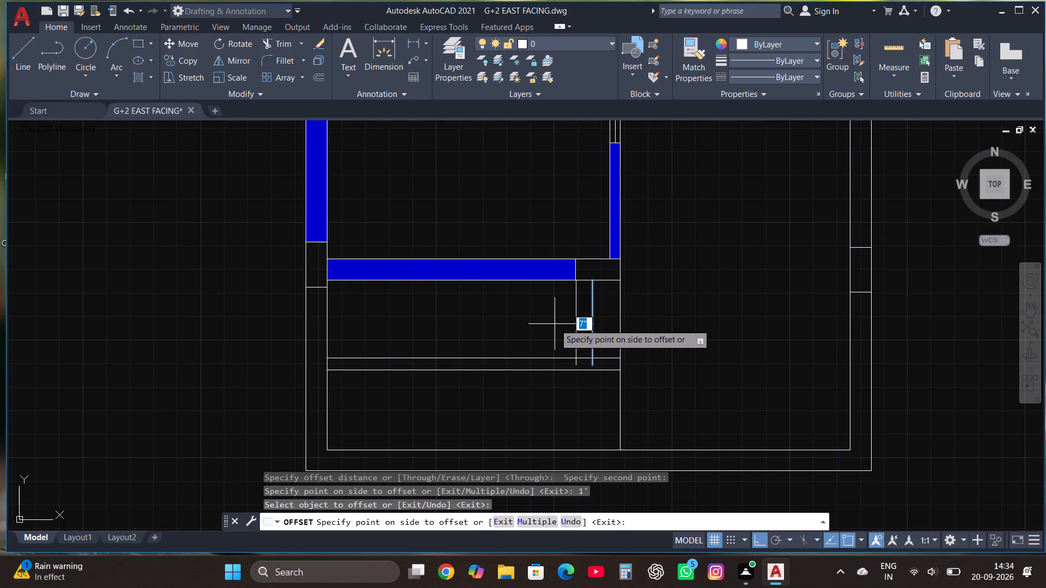
pyautogui.write("1'")
pyautogui.press('Return')
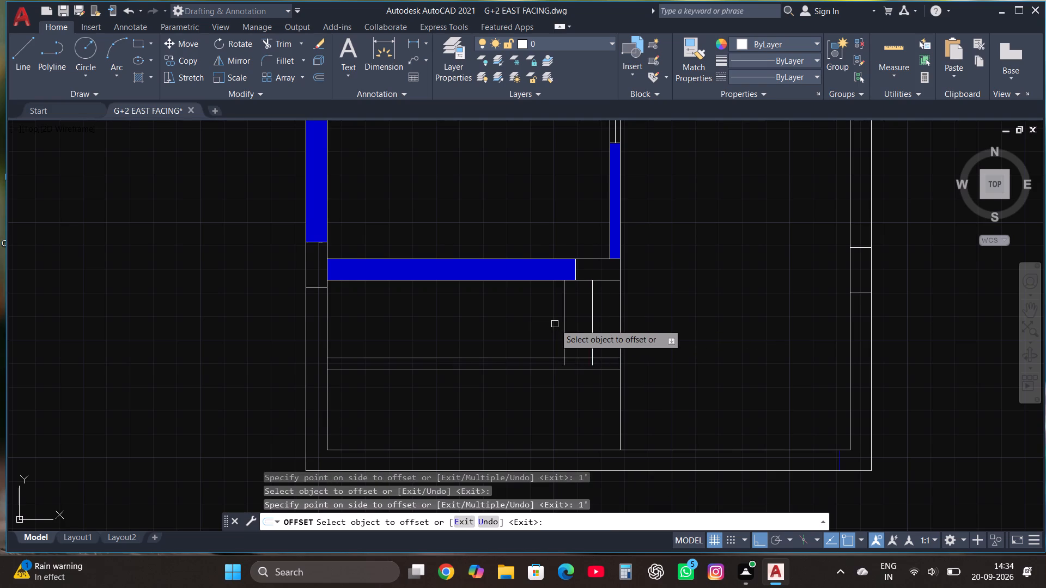
pyautogui.click(565, 334)
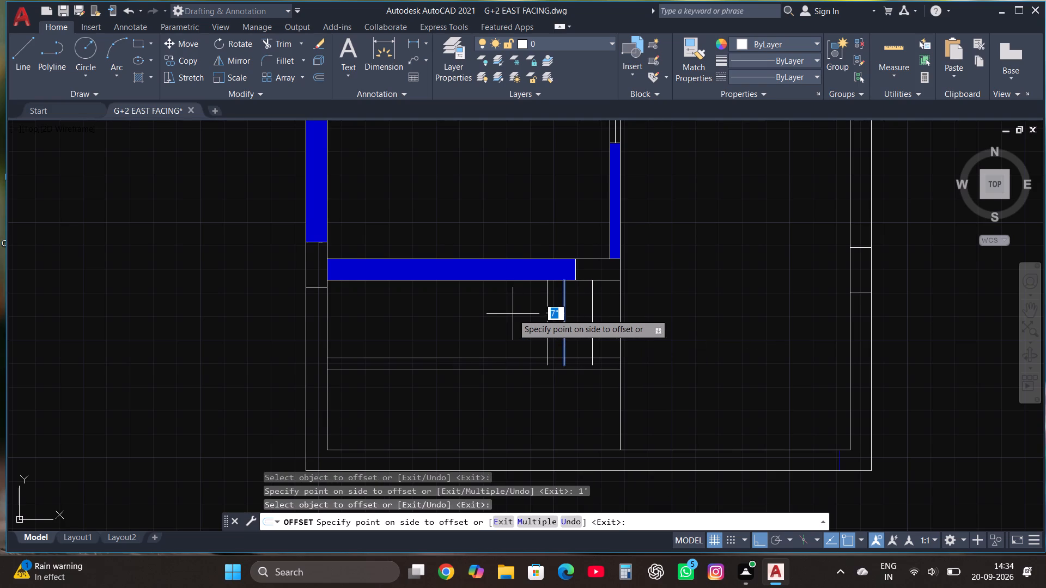
pyautogui.write("1'")
pyautogui.press('Return')
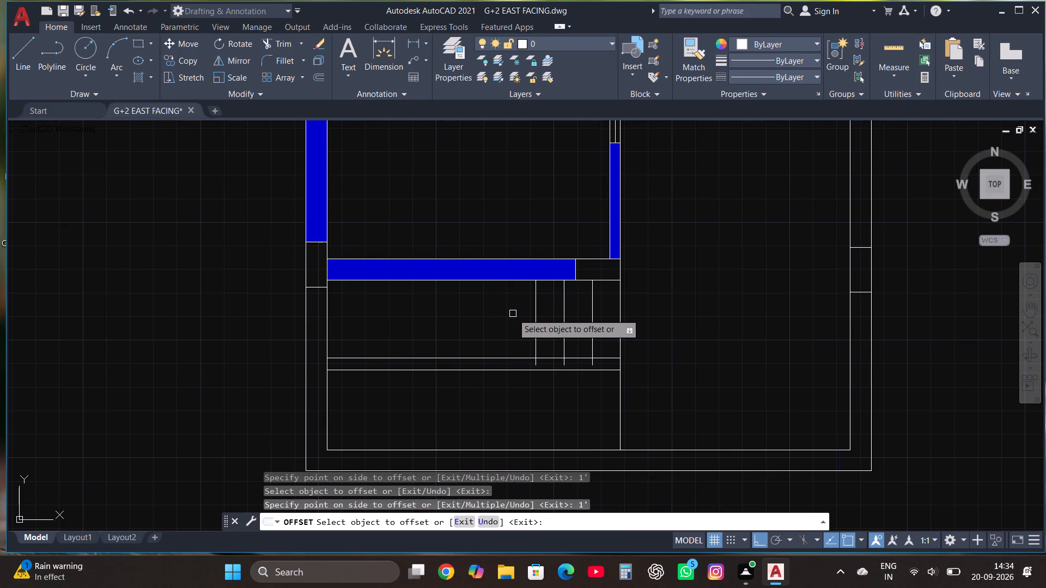
pyautogui.press('Escape')
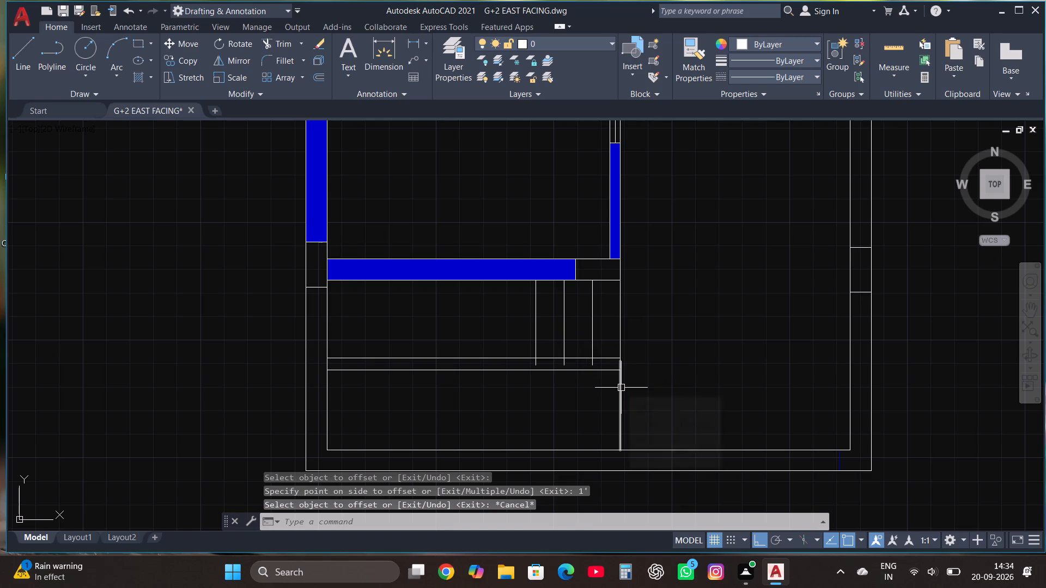
# Offset the westernmost tread line five more times toward the west at 1' spacing.
pyautogui.click(539, 333)
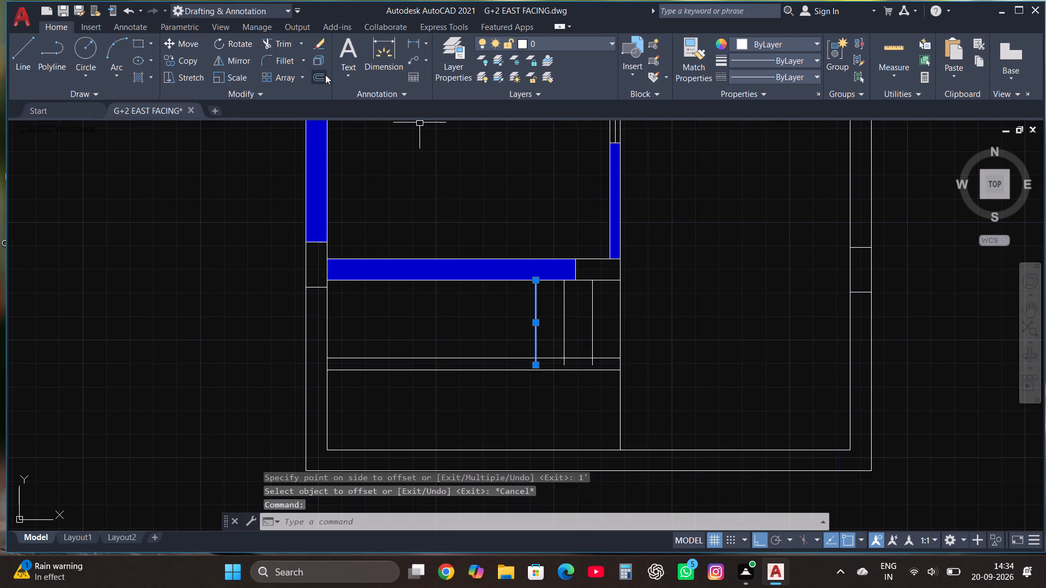
pyautogui.click(325, 75)
pyautogui.click(534, 315)
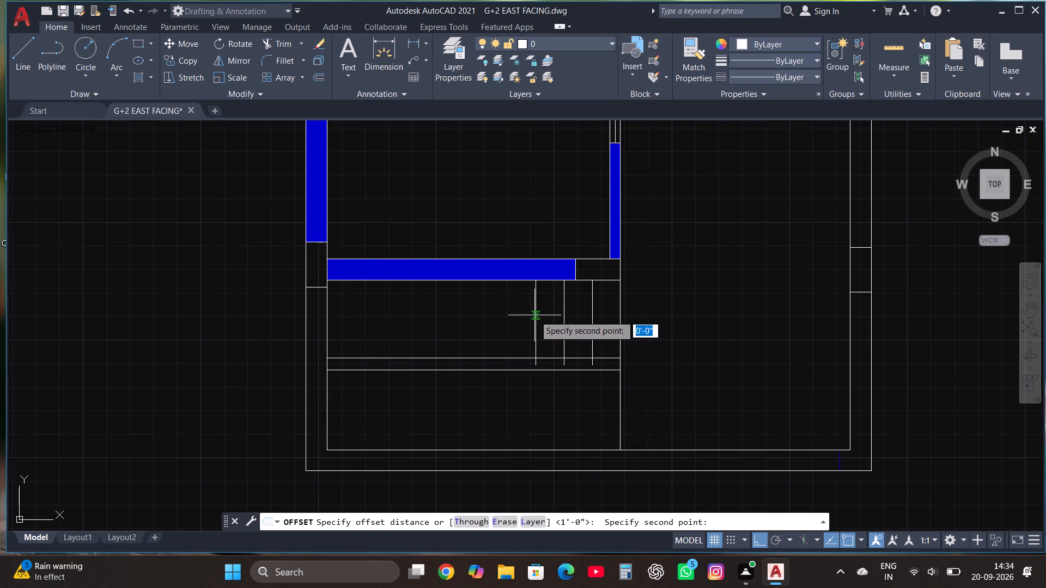
pyautogui.write("1'")
pyautogui.press('Return')
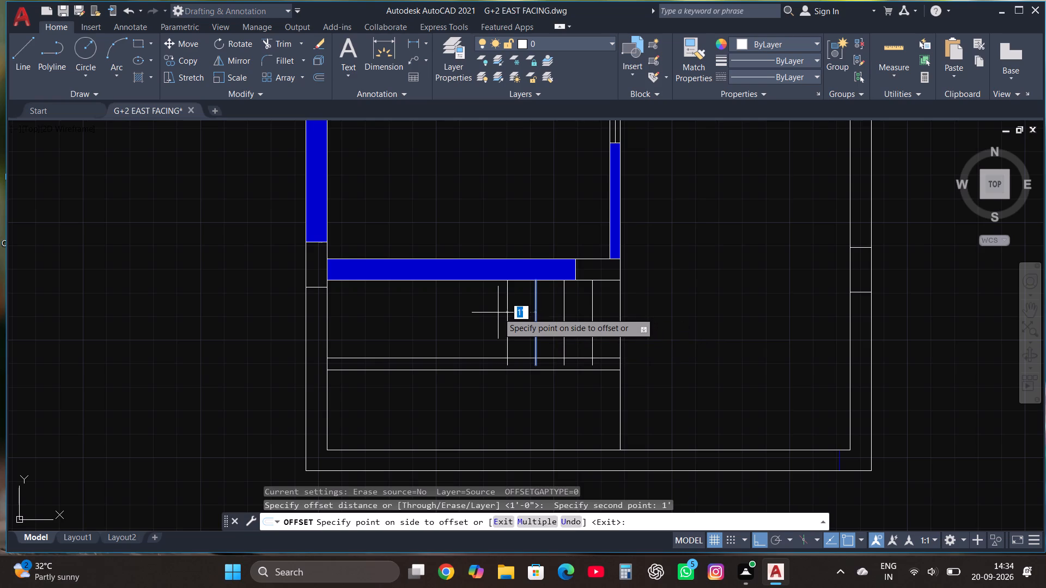
pyautogui.click(498, 313)
pyautogui.click(508, 318)
pyautogui.click(452, 332)
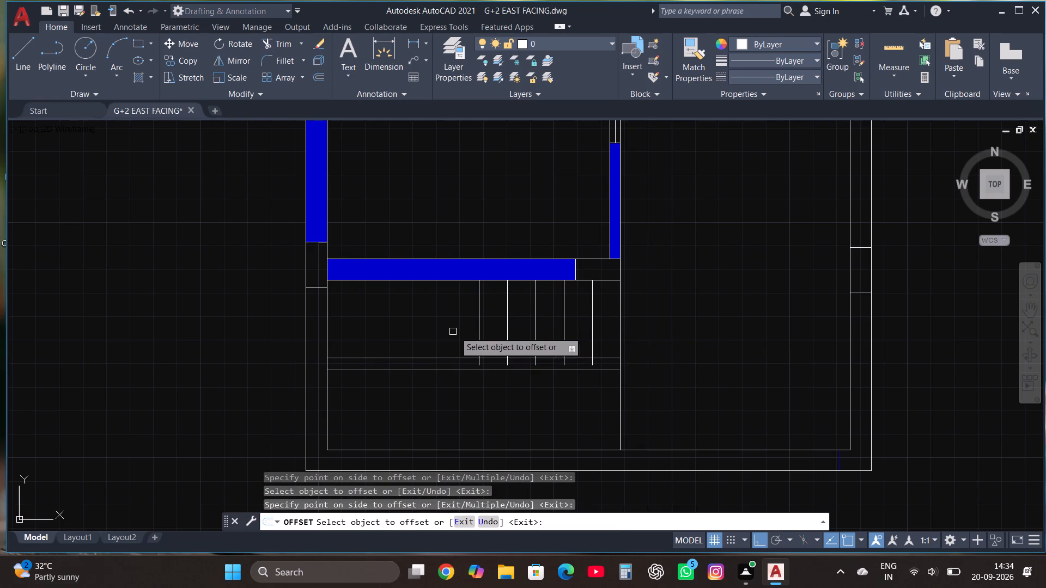
pyautogui.click(474, 333)
pyautogui.click(478, 334)
pyautogui.click(428, 320)
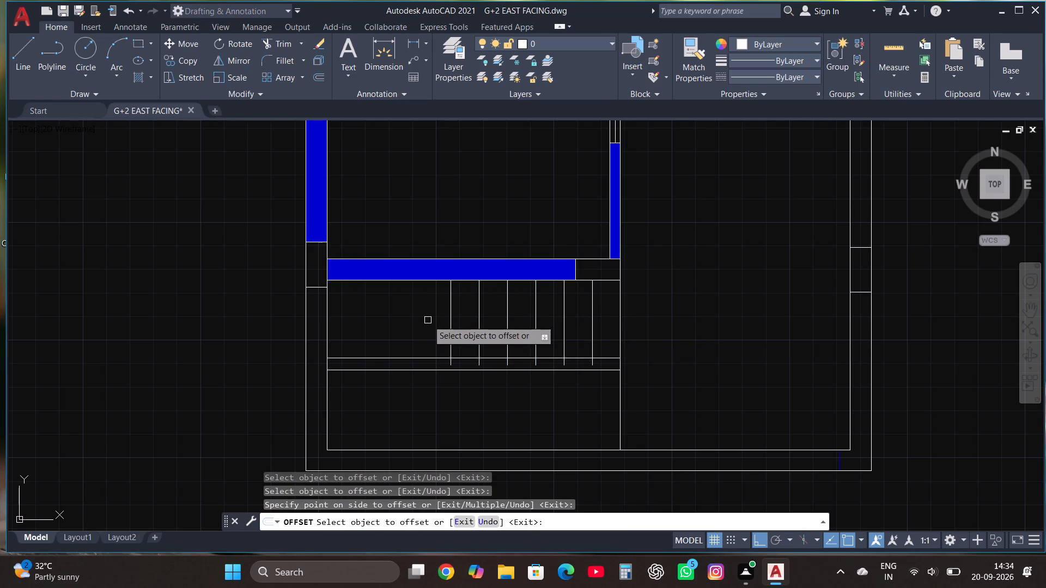
pyautogui.click(453, 338)
pyautogui.click(408, 320)
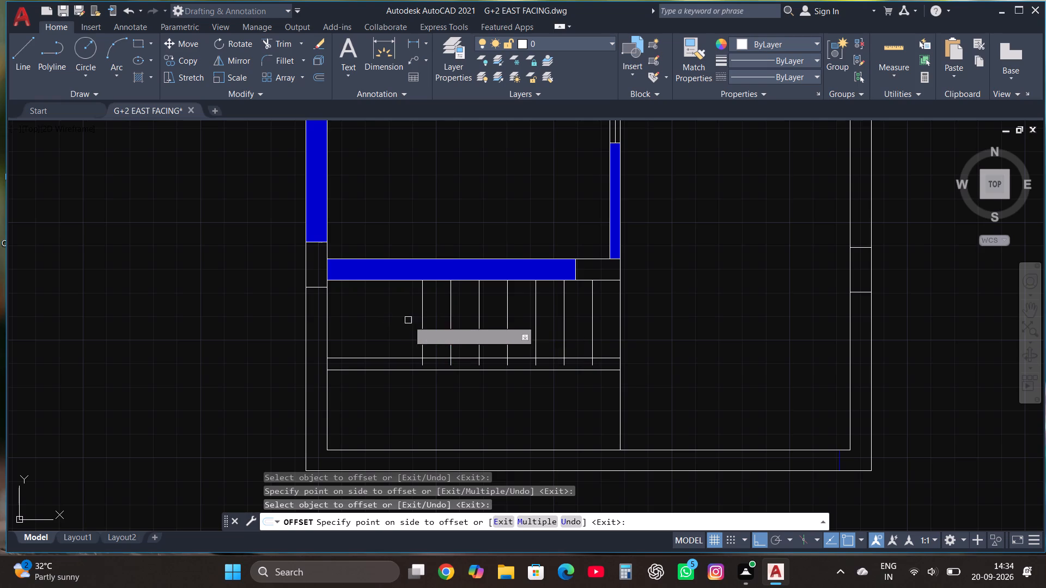
pyautogui.click(423, 327)
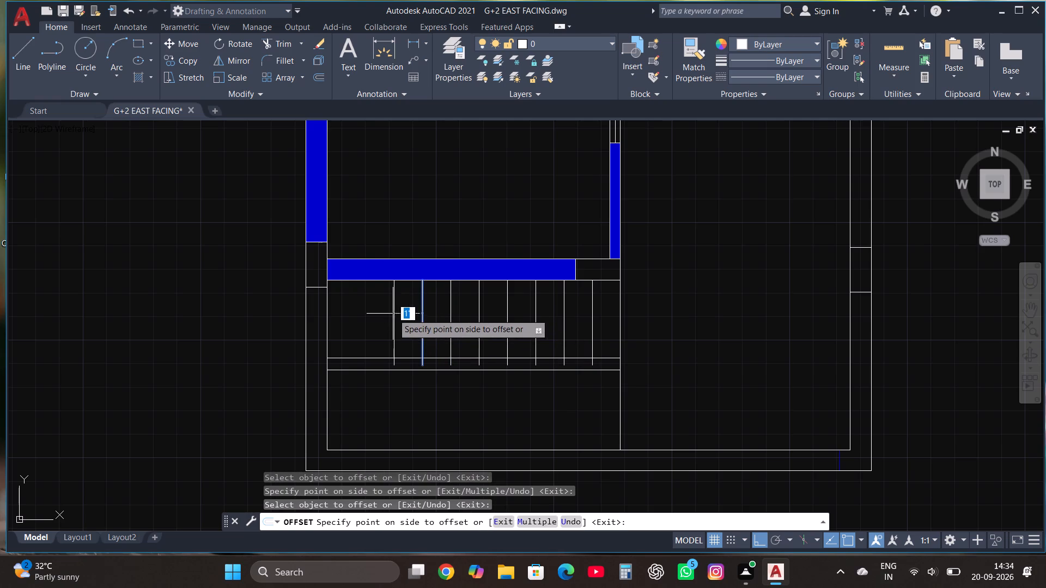
pyautogui.click(379, 308)
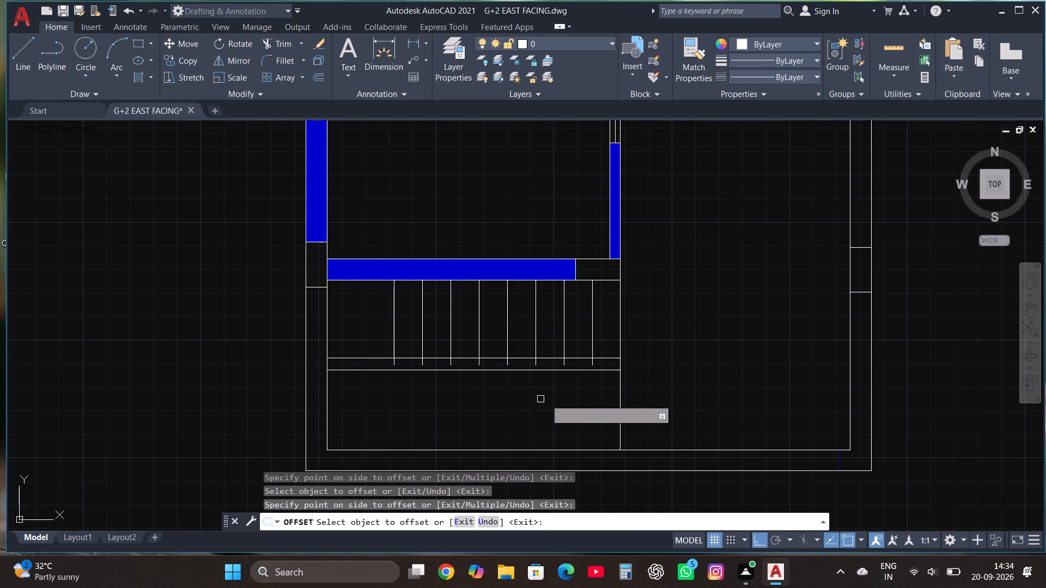
# Offset the vertical line in the southern strip 1' to the east.
pyautogui.click(619, 403)
pyautogui.click(674, 404)
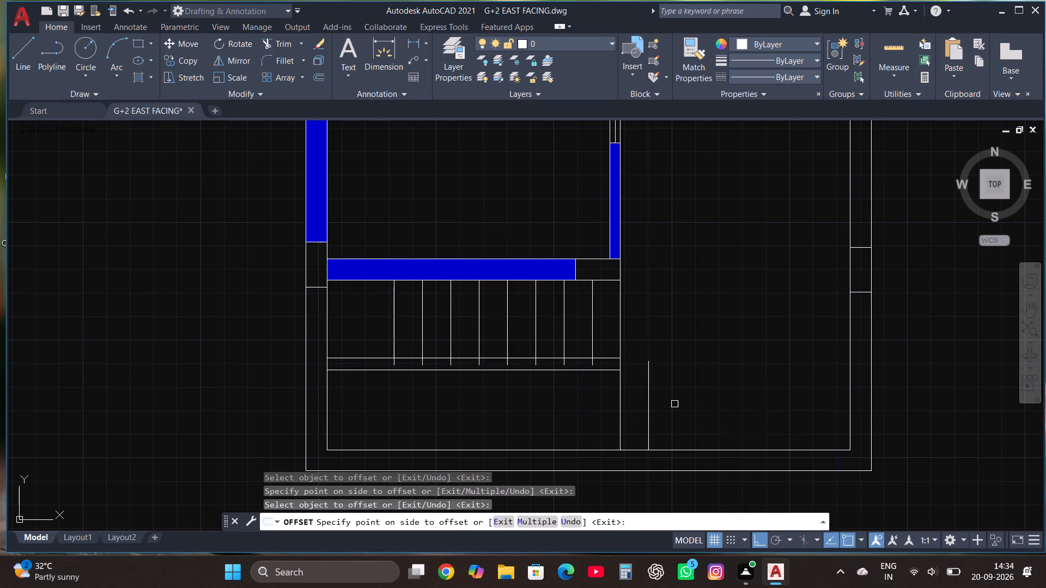
pyautogui.press('Escape')
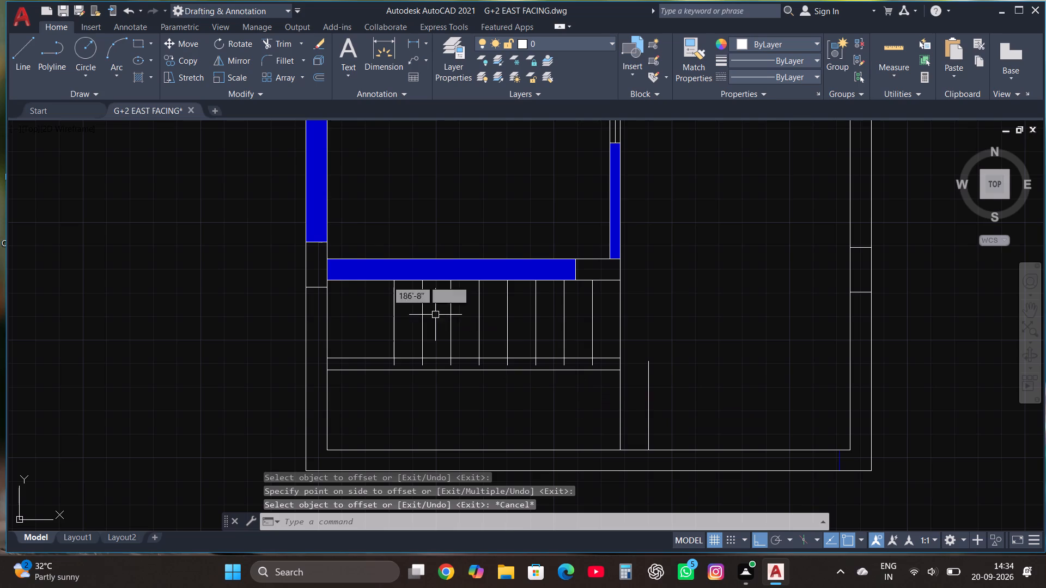
# Draw a 1' by 5" rectangle from the northern parallel line's east end to the offset line, continuing the band between the parallel lines.
pyautogui.click(133, 41)
pyautogui.scroll(1, 681, 421)
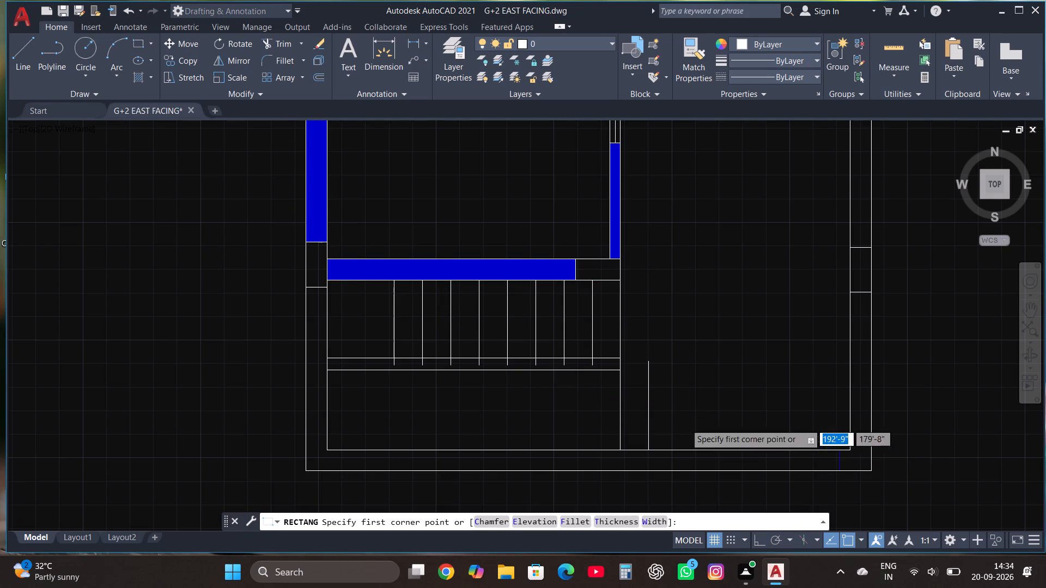
pyautogui.scroll(1, 661, 405)
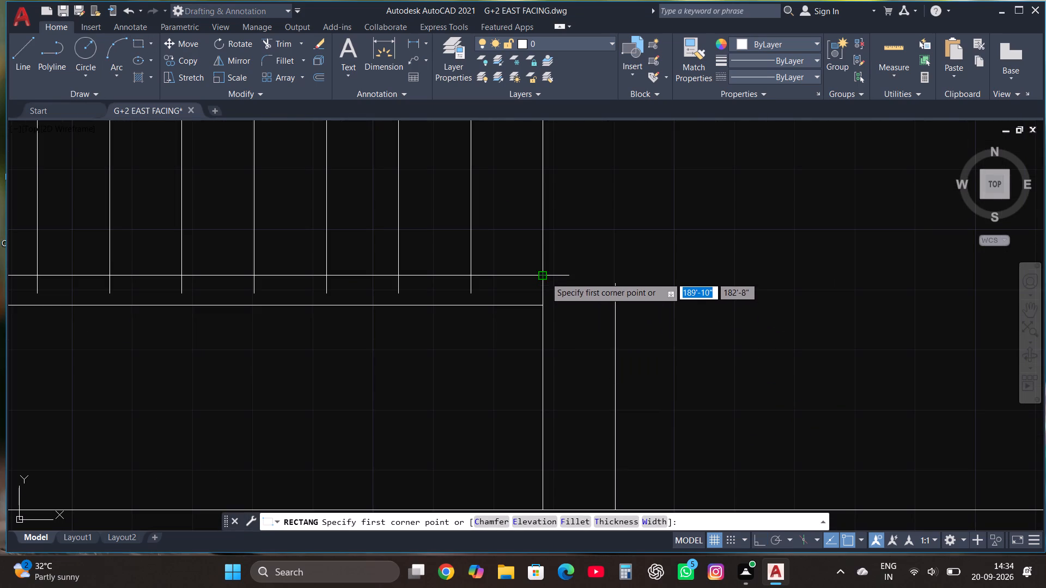
pyautogui.click(545, 276)
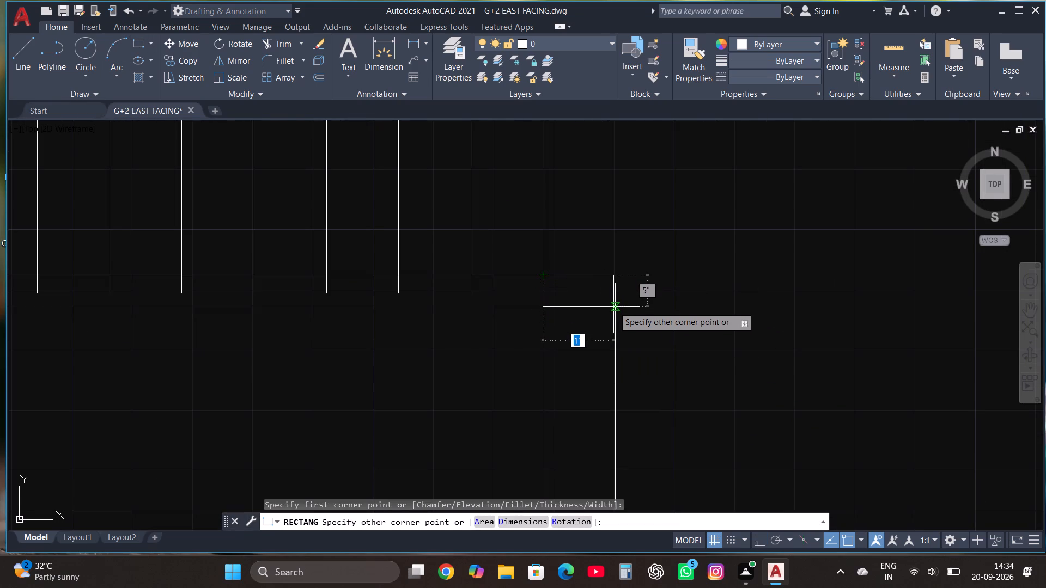
pyautogui.scroll(4, 613, 307)
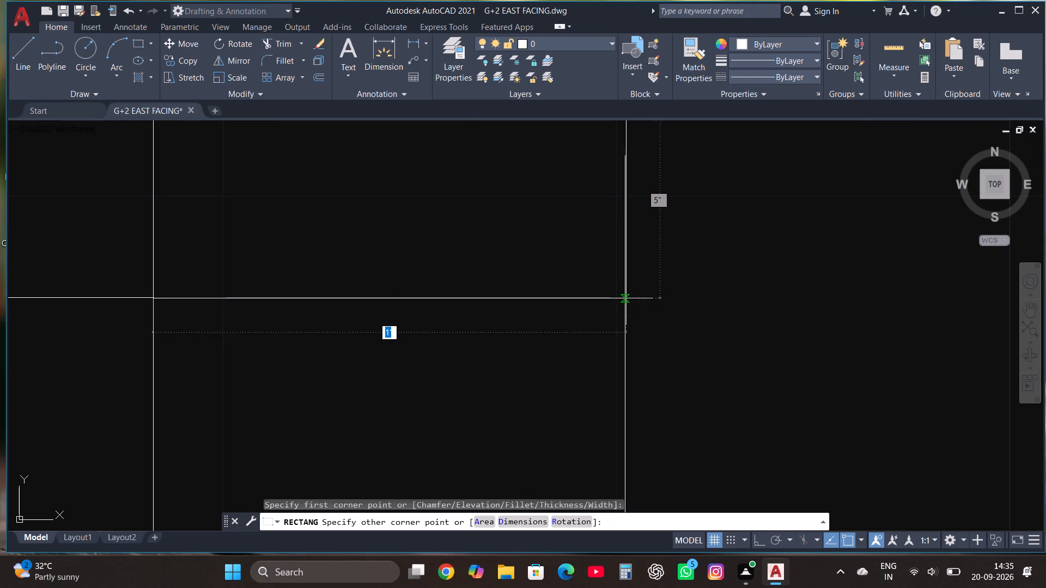
pyautogui.click(627, 298)
pyautogui.press('Escape')
# Draw vertical lines about 3'-4" long southward from the lower ends of the three westernmost treads, past the inner south wall line.
pyautogui.scroll(-2, 746, 383)
pyautogui.scroll(-4, 728, 312)
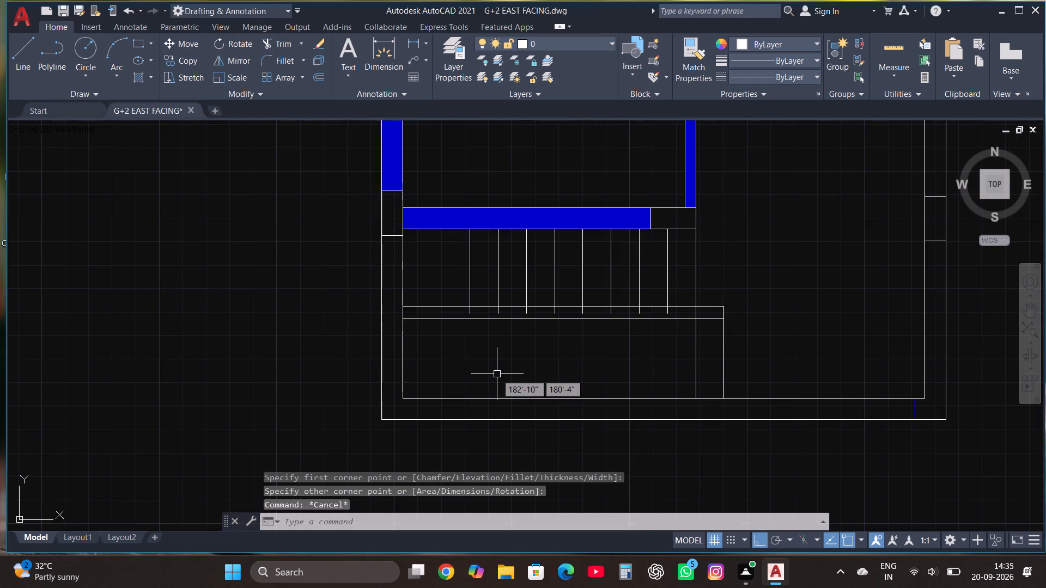
pyautogui.scroll(1, 492, 386)
pyautogui.click(26, 46)
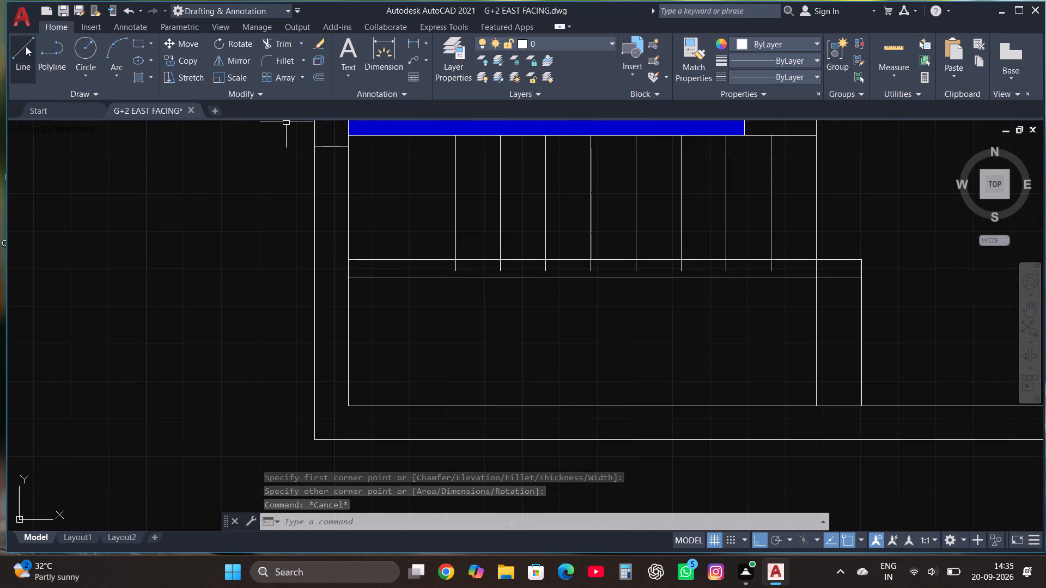
pyautogui.click(455, 269)
pyautogui.click(461, 421)
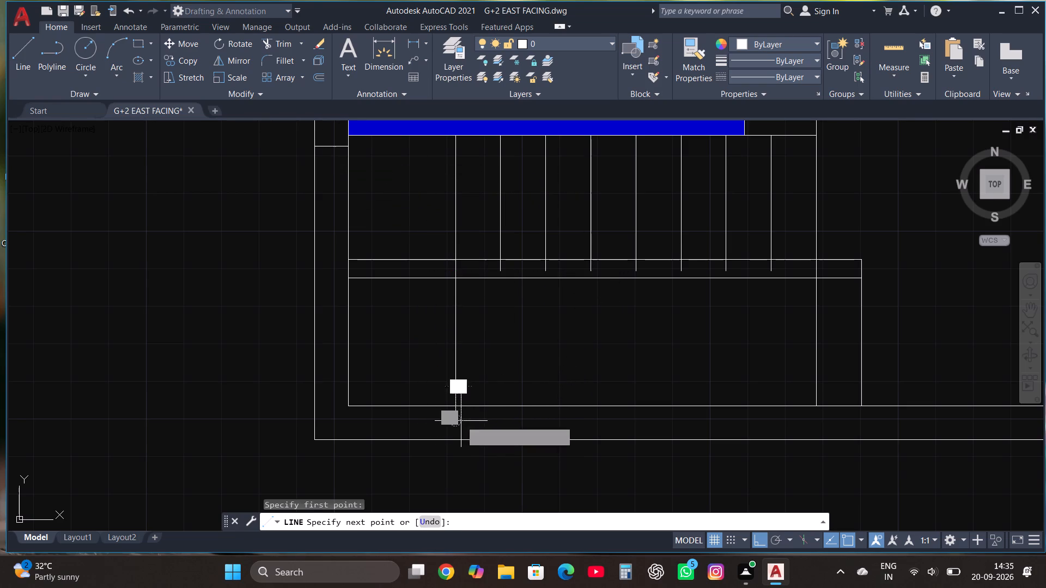
pyautogui.press('Escape')
pyautogui.click(22, 50)
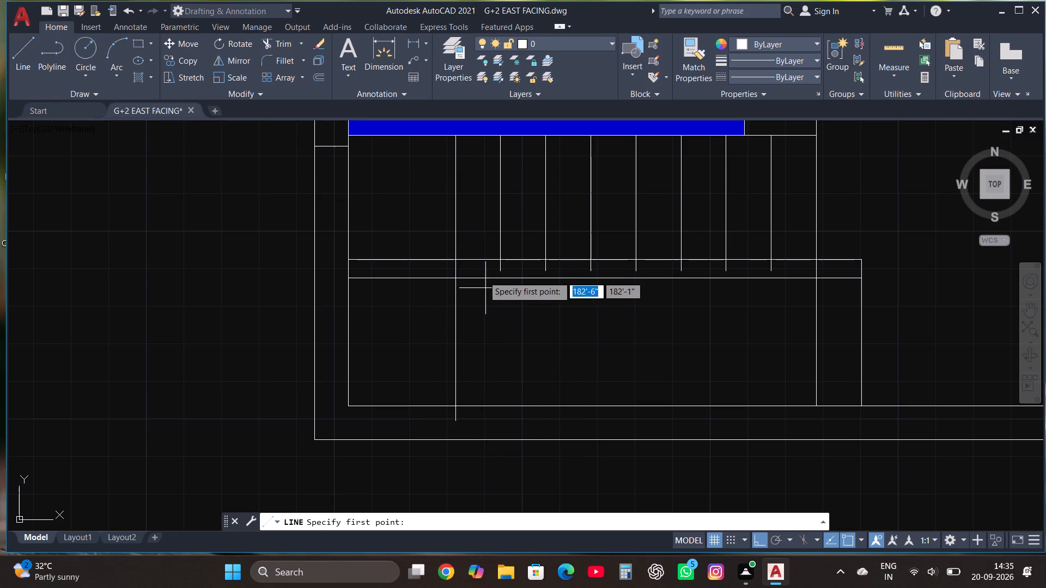
pyautogui.click(501, 268)
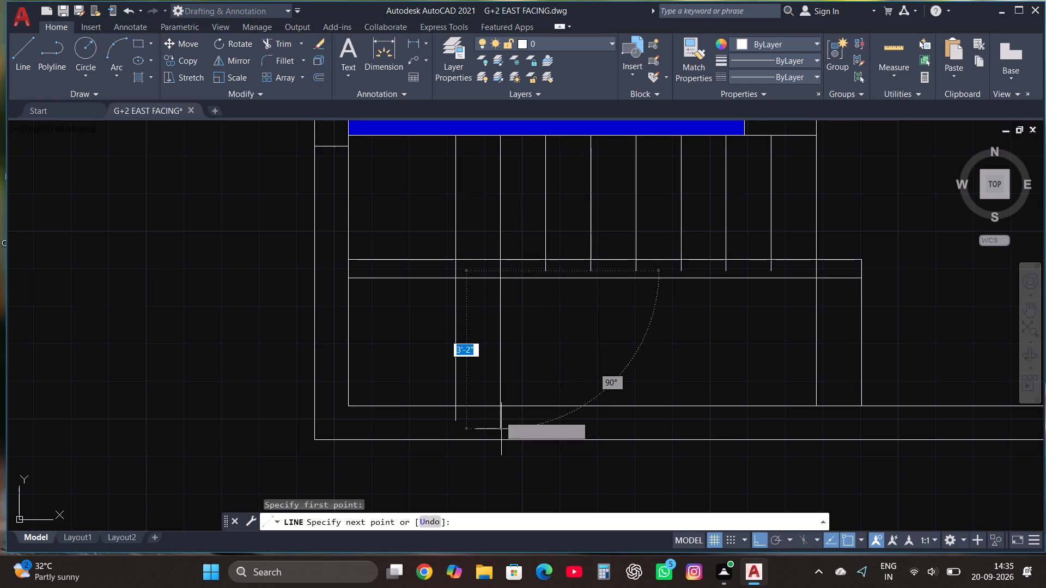
pyautogui.click(503, 424)
pyautogui.press('Escape')
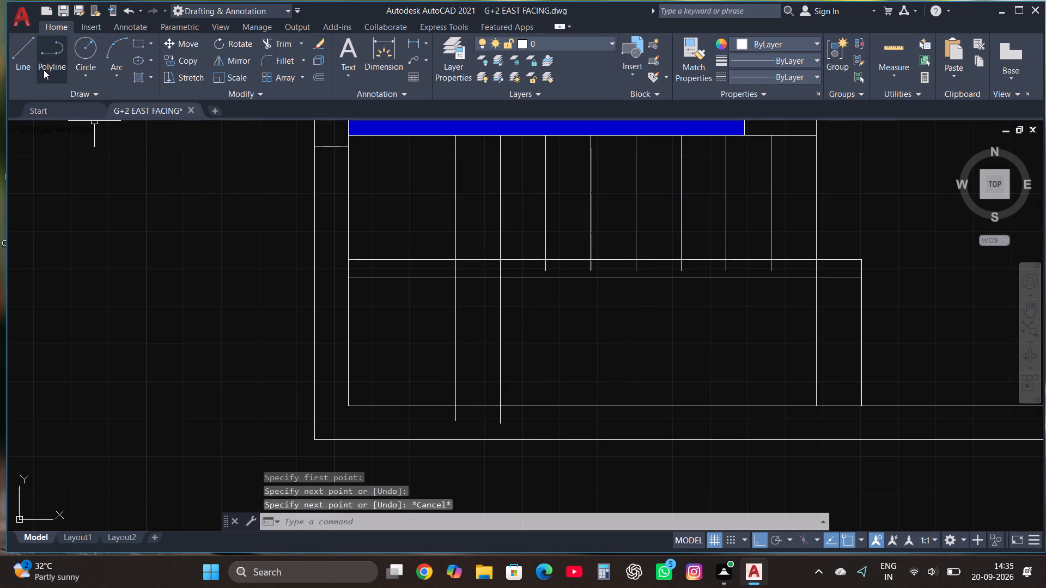
pyautogui.click(33, 46)
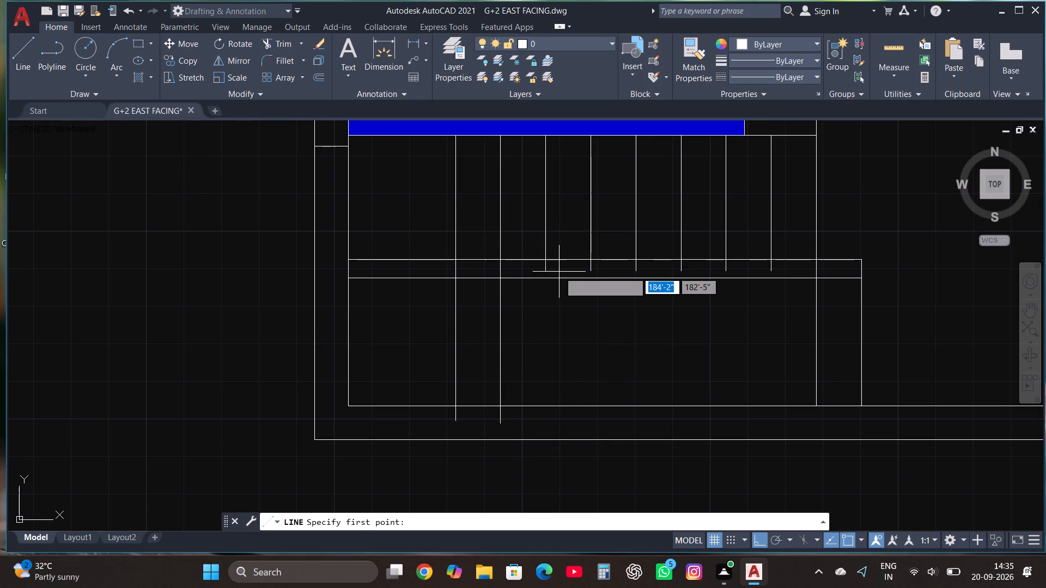
pyautogui.click(544, 271)
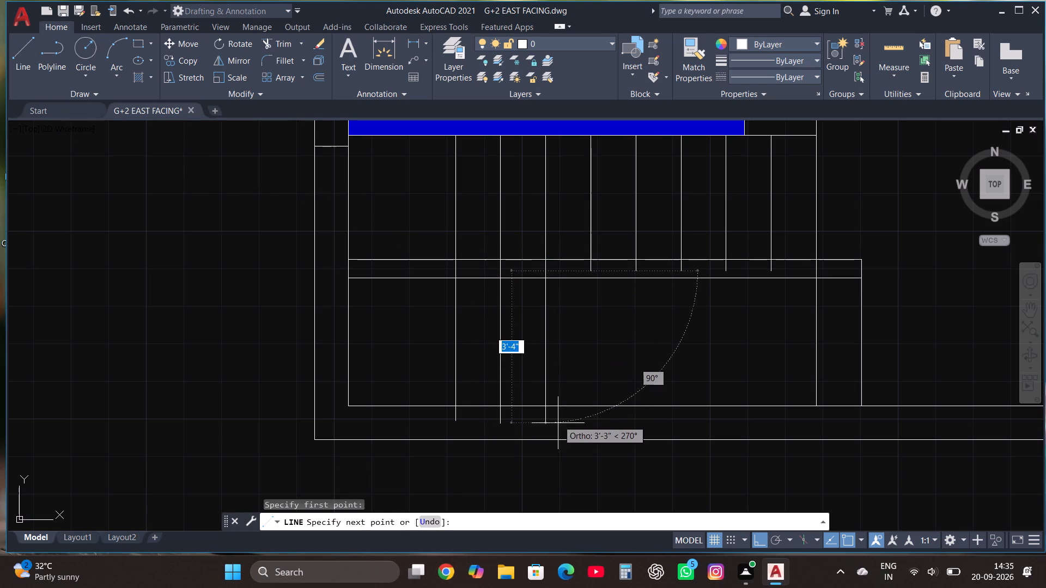
pyautogui.click(555, 418)
pyautogui.press('Escape')
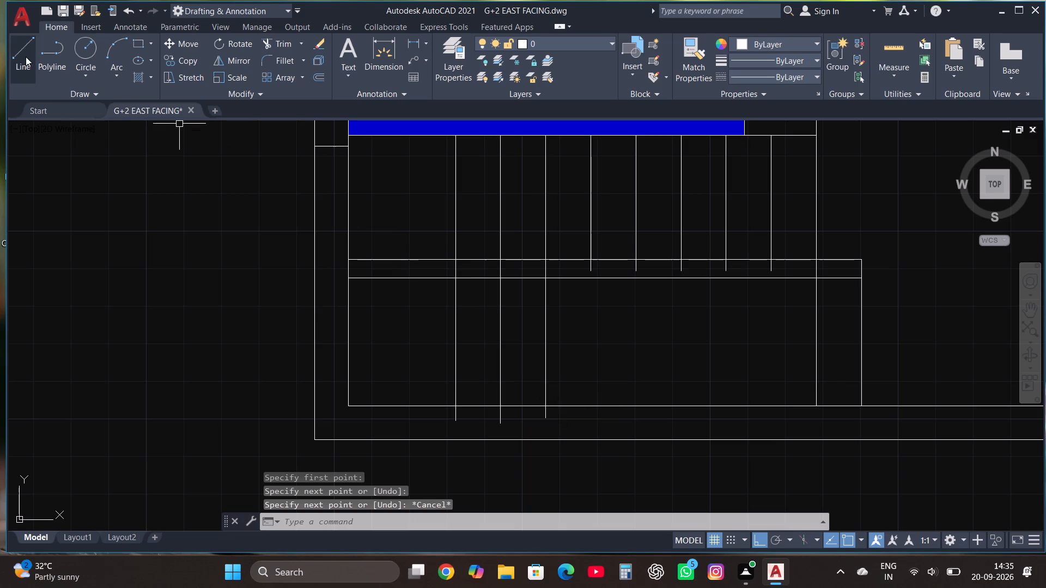
# Draw matching vertical lines southward from the lower ends of the fourth, fifth and sixth treads from the west, past the inner south wall line.
pyautogui.click(28, 53)
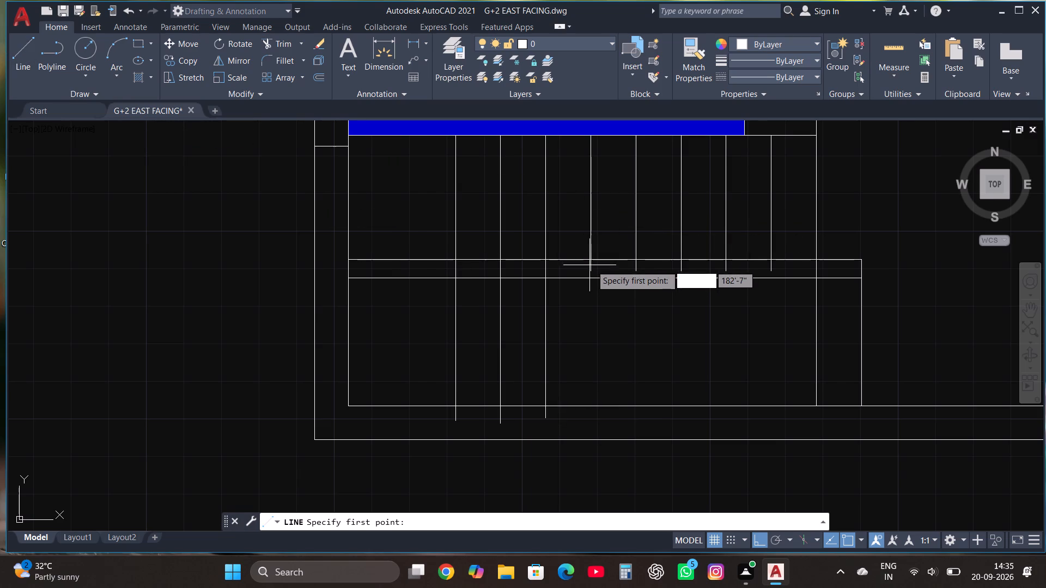
pyautogui.click(592, 268)
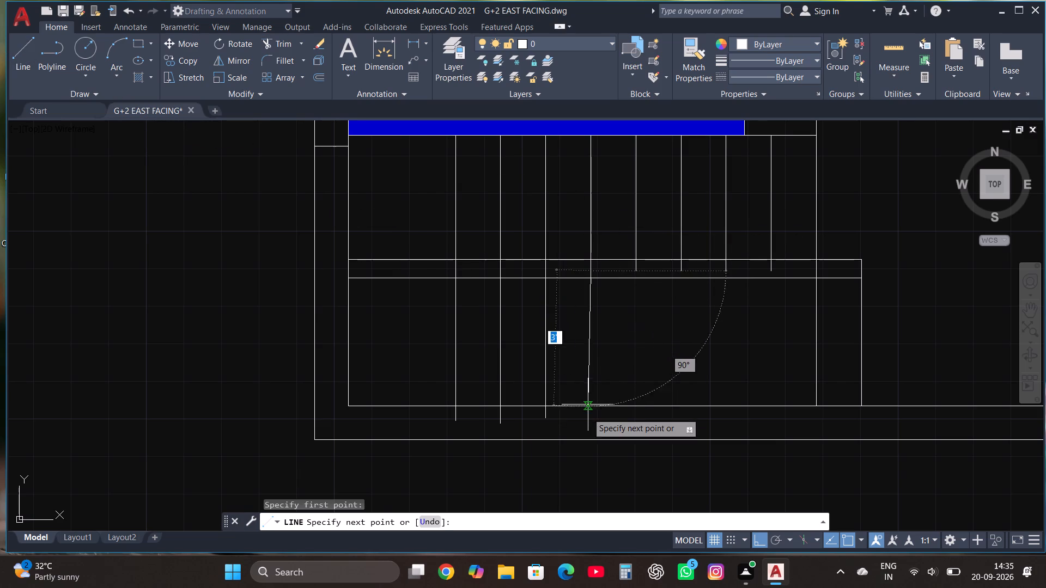
pyautogui.click(587, 421)
pyautogui.press('Escape')
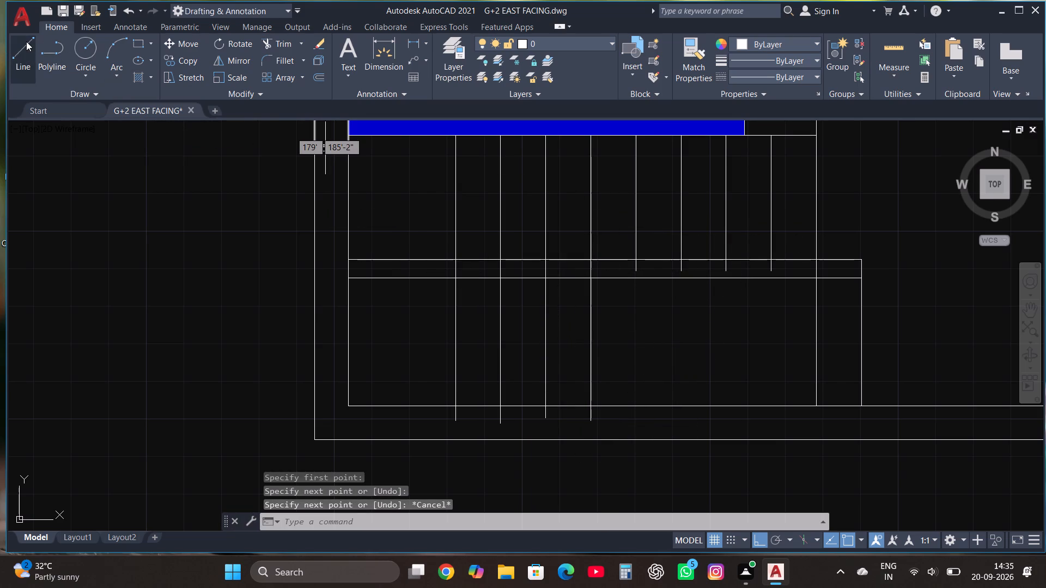
pyautogui.click(26, 41)
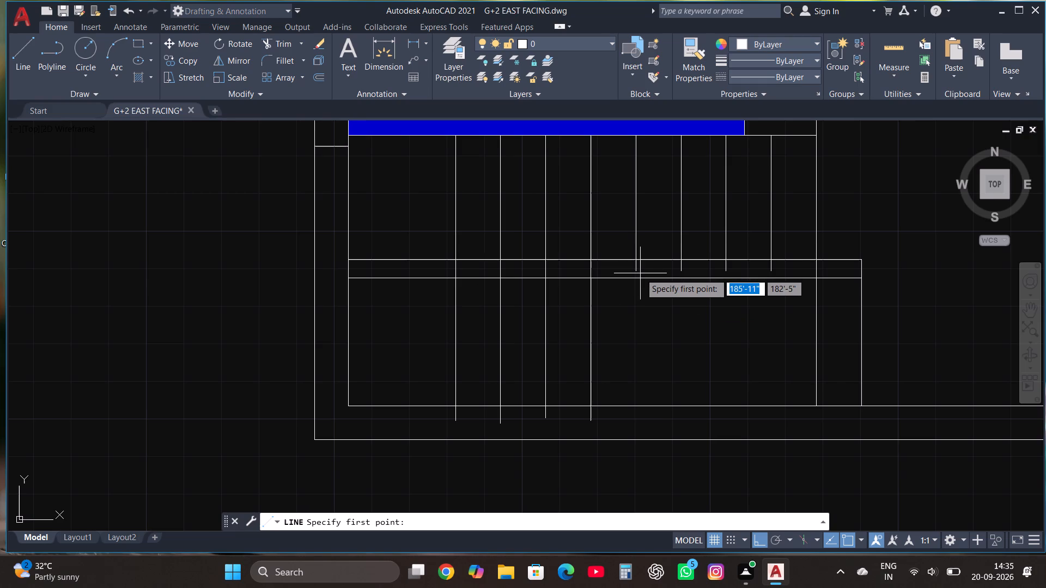
pyautogui.click(636, 273)
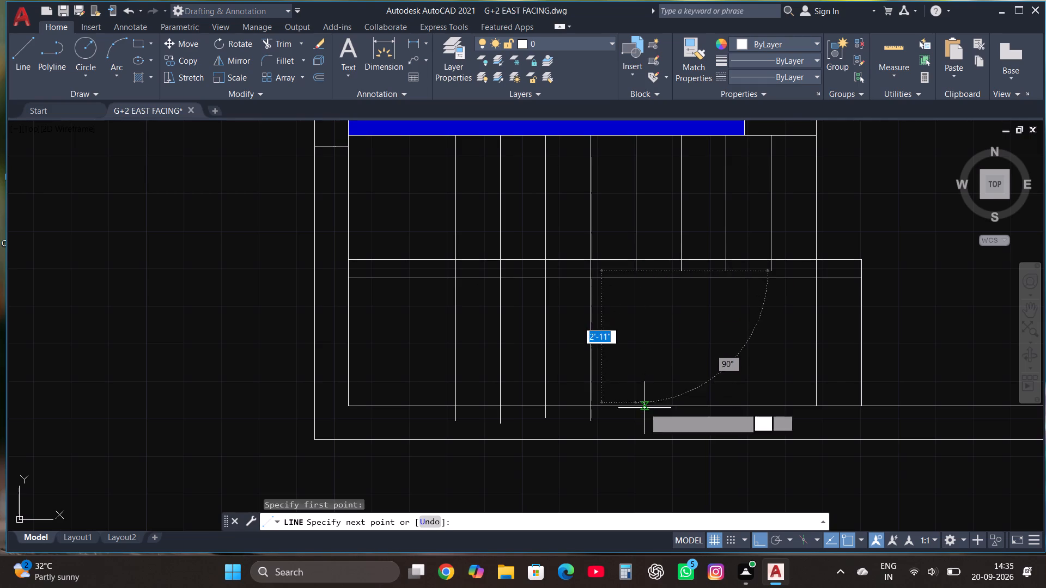
pyautogui.click(643, 424)
pyautogui.press('Escape')
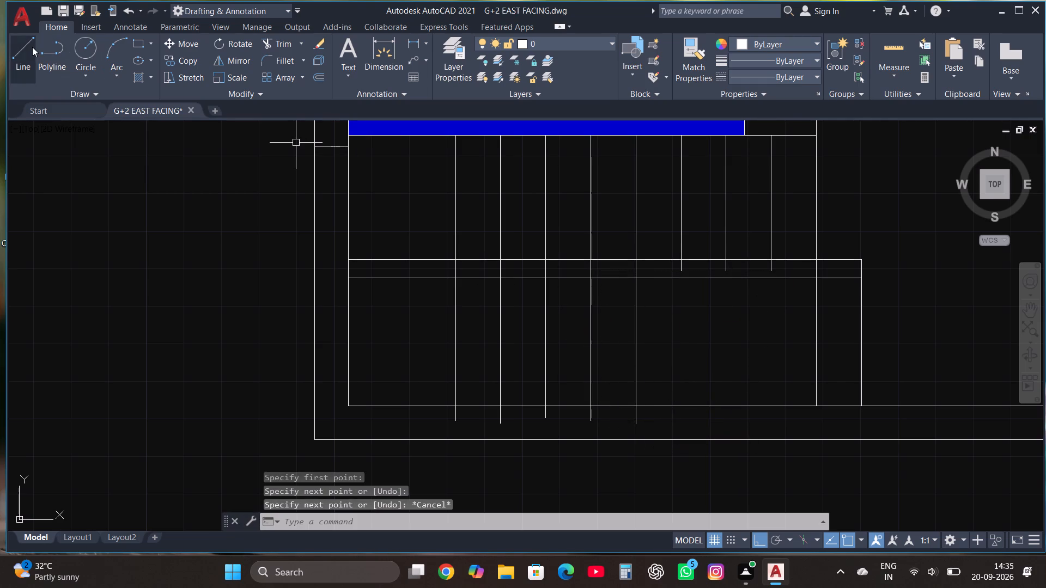
pyautogui.click(32, 47)
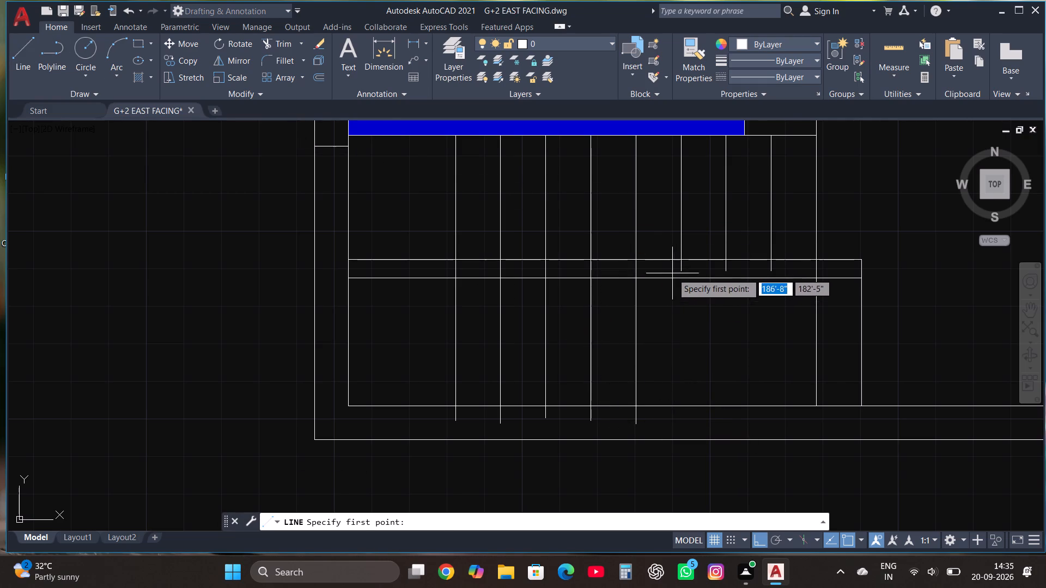
pyautogui.click(683, 271)
pyautogui.click(682, 421)
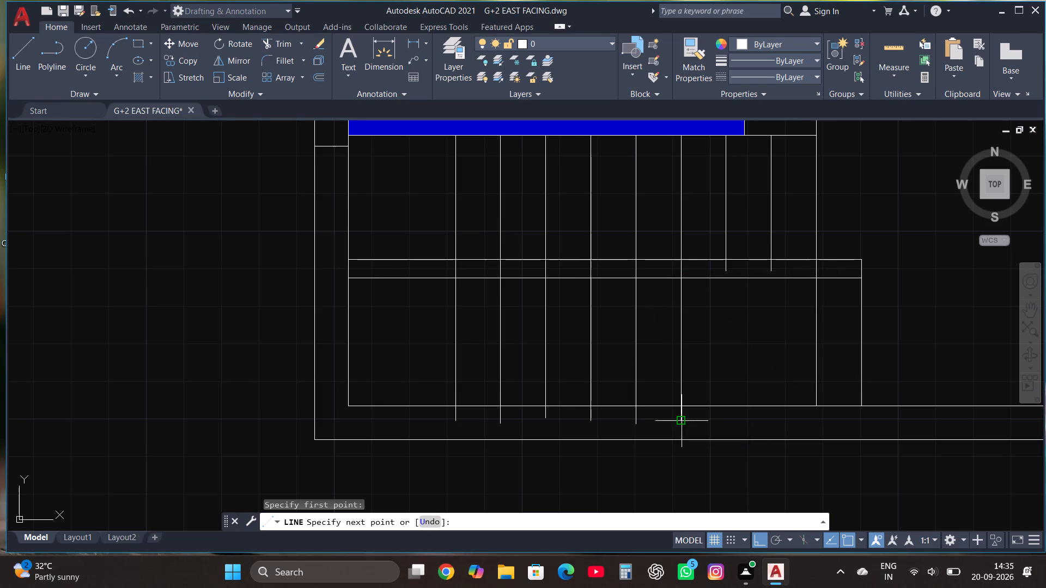
pyautogui.press('Escape')
# Draw vertical lines about 3'-4" long southward from the lower ends of the two easternmost short treads, past the inner south wall line.
pyautogui.click(26, 41)
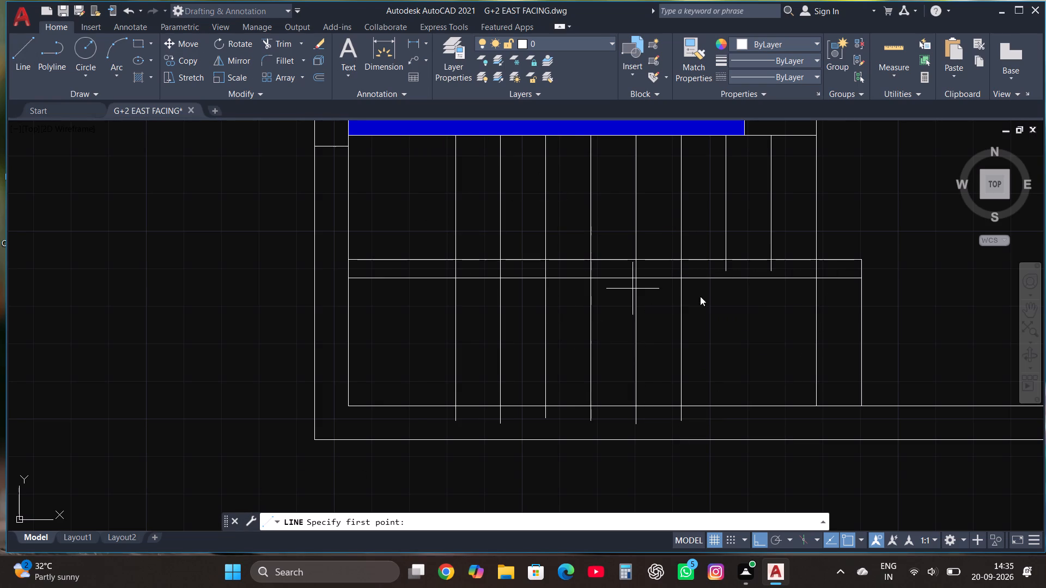
pyautogui.click(726, 272)
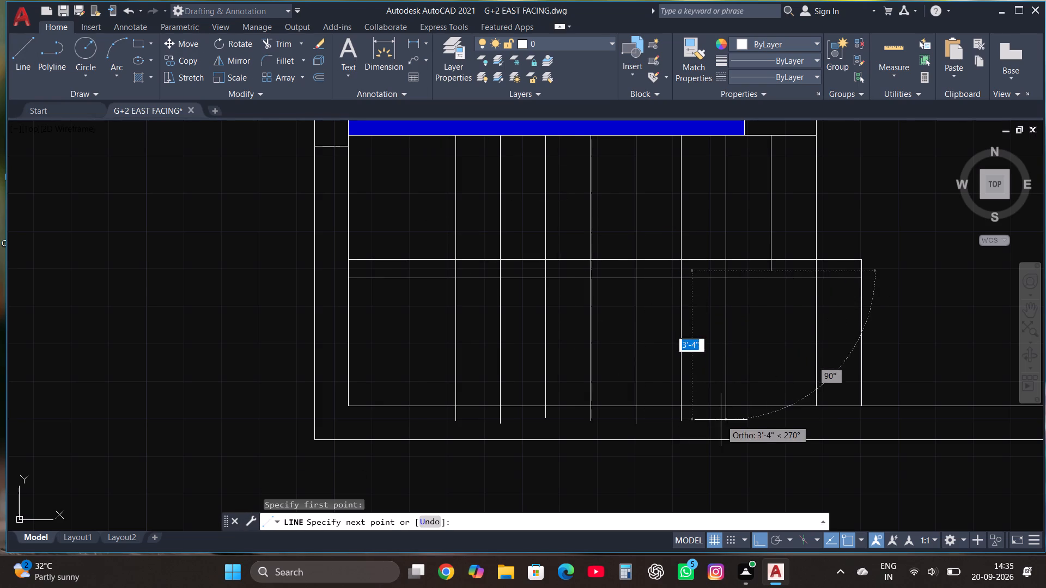
pyautogui.click(721, 420)
pyautogui.press('Escape')
pyautogui.click(26, 47)
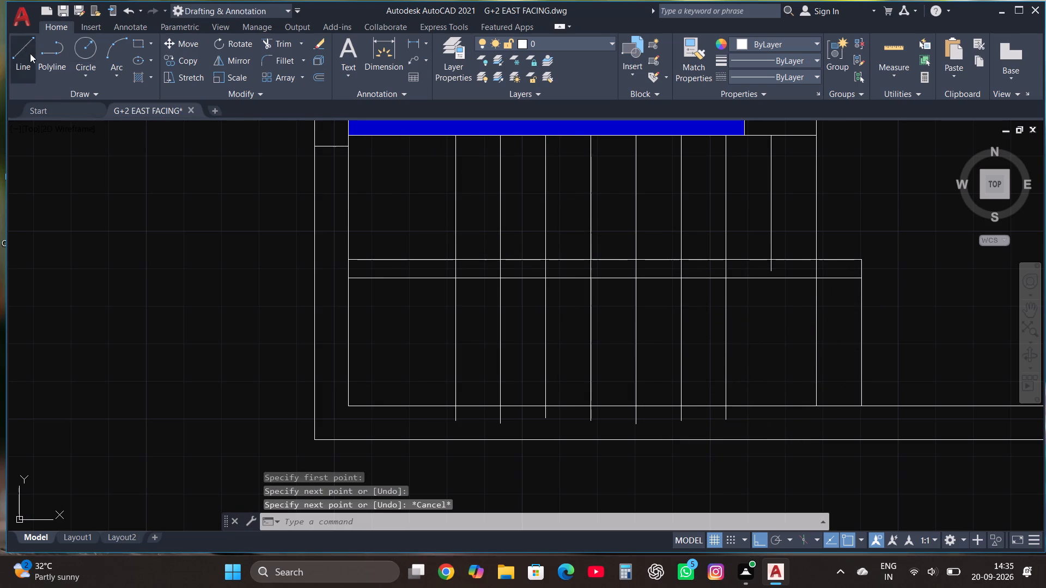
pyautogui.click(769, 271)
pyautogui.click(770, 417)
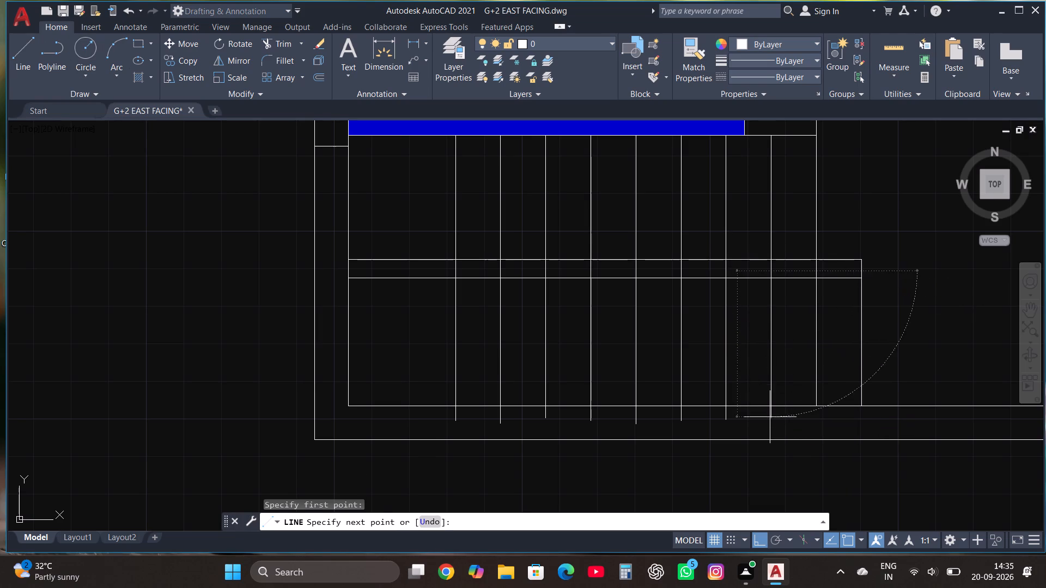
pyautogui.press('Escape')
# Trim the ends of the eight new tread lines that overhang the inner south wall line.
pyautogui.click(281, 41)
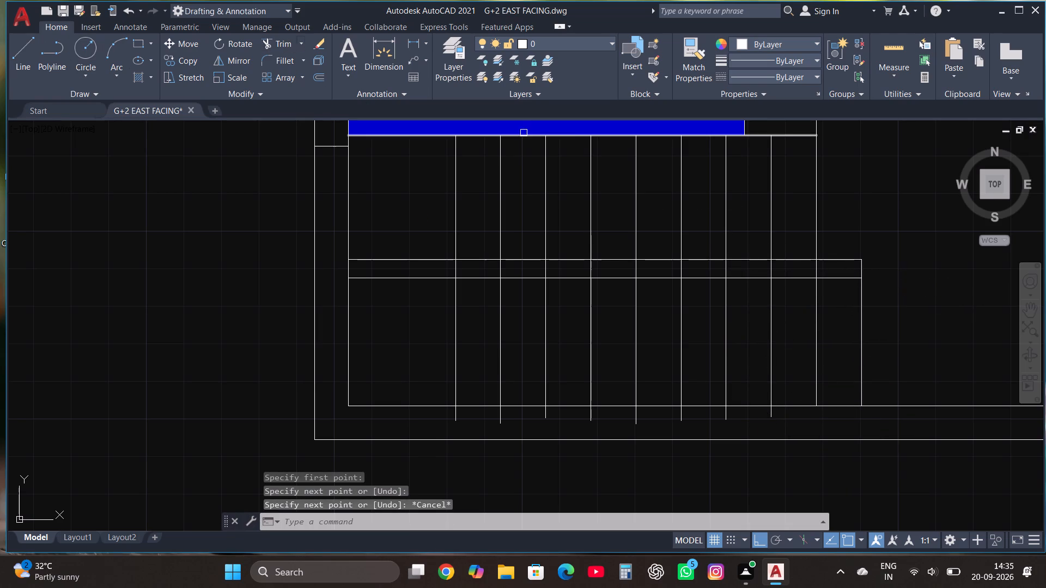
pyautogui.click(454, 417)
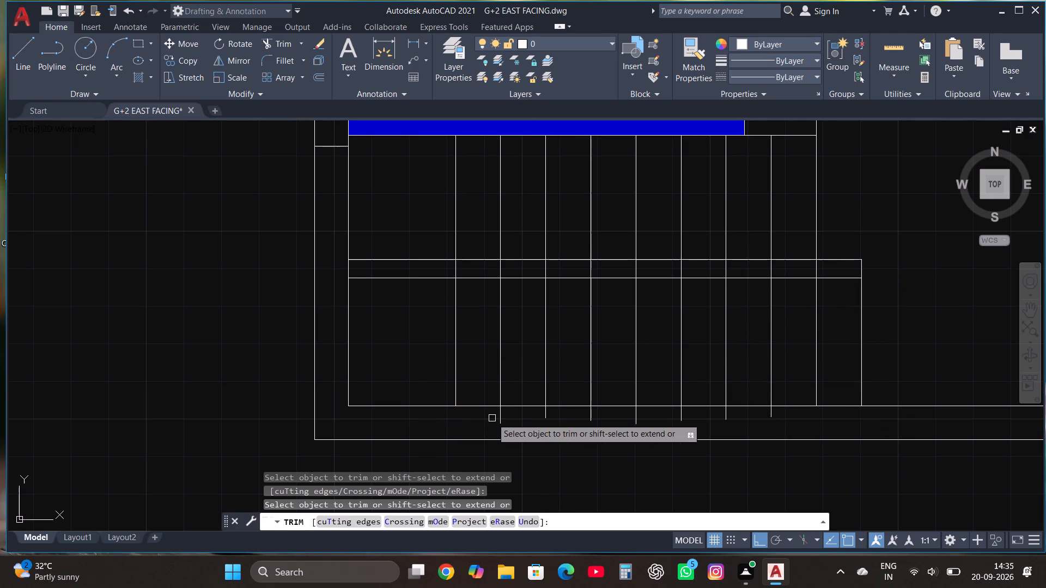
pyautogui.click(495, 418)
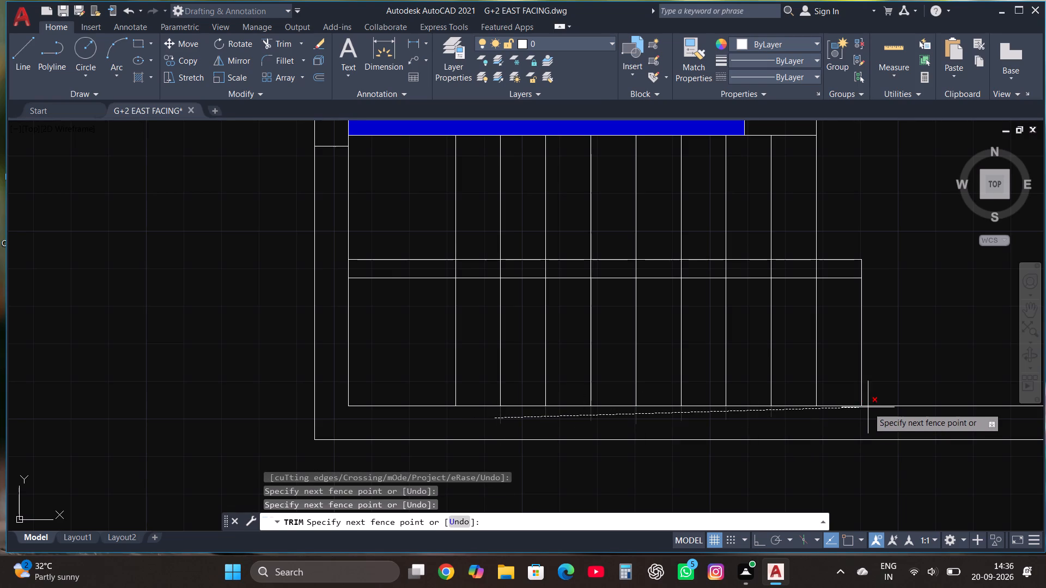
pyautogui.click(871, 413)
pyautogui.press('Escape')
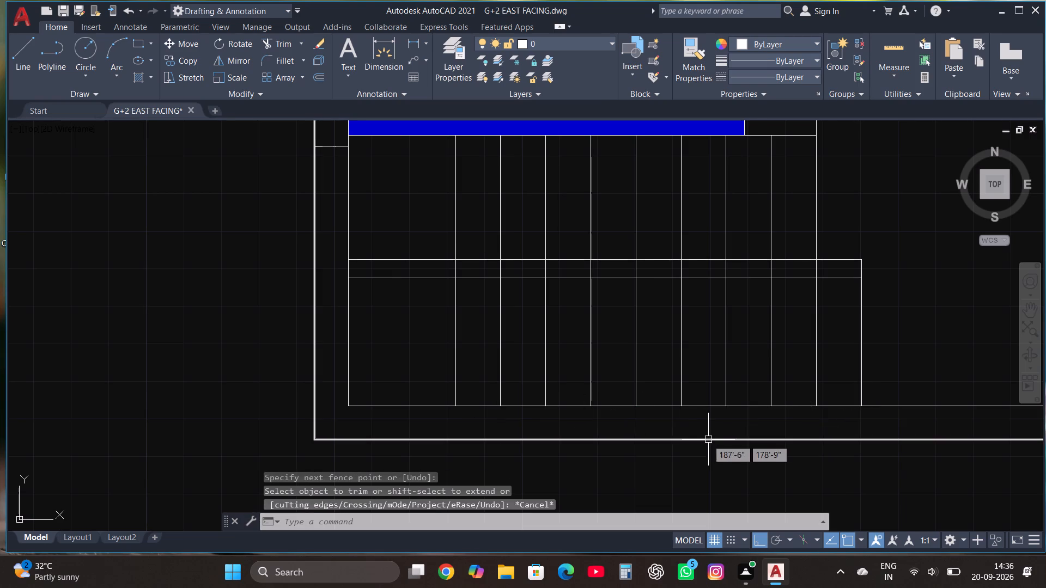
# Trim both horizontal lines of the middle band between the west wall and the westernmost tread.
pyautogui.scroll(-1, 703, 439)
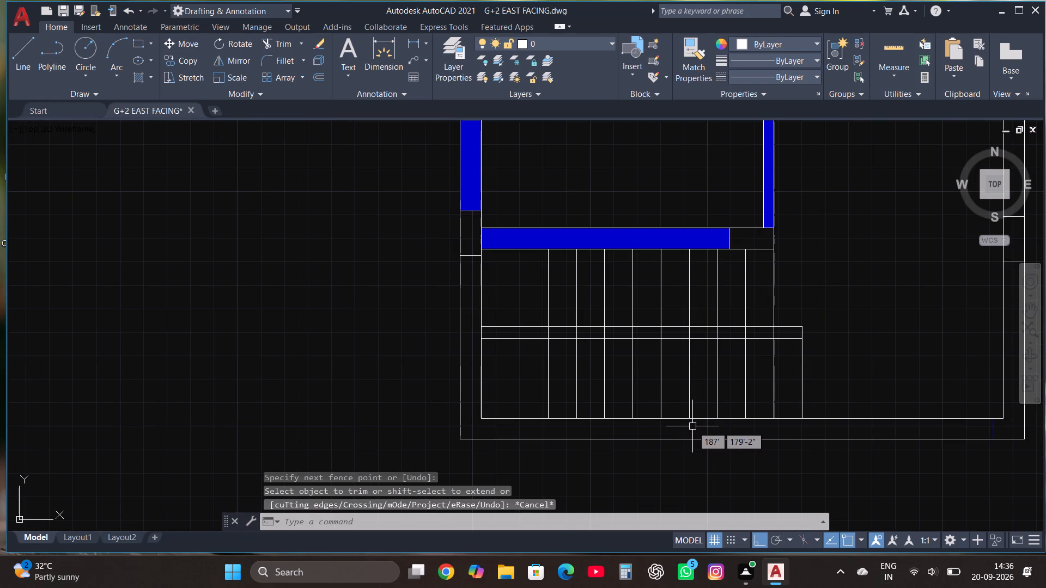
pyautogui.click(273, 43)
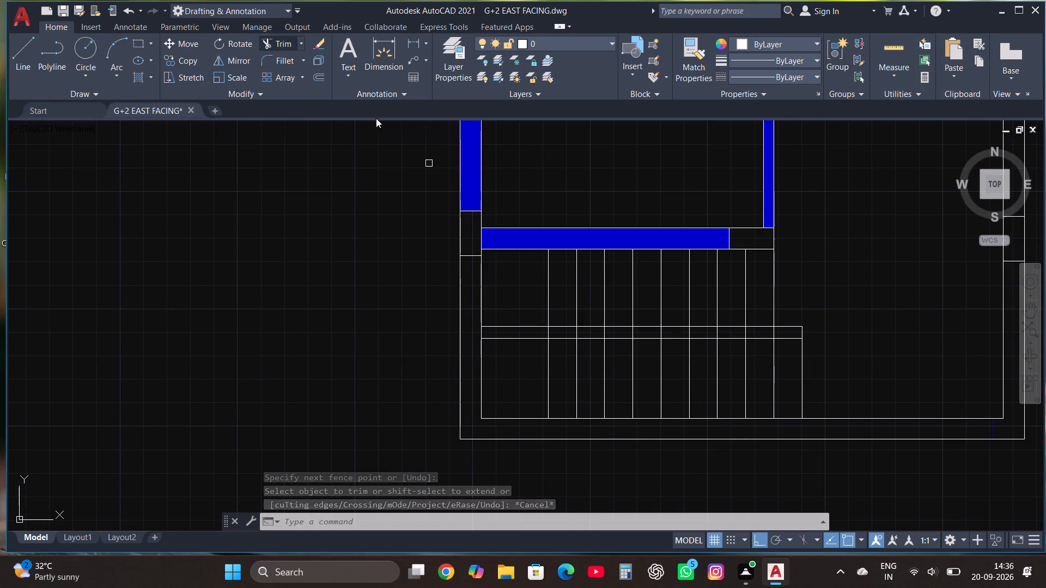
pyautogui.click(506, 310)
pyautogui.click(506, 365)
pyautogui.press('Escape')
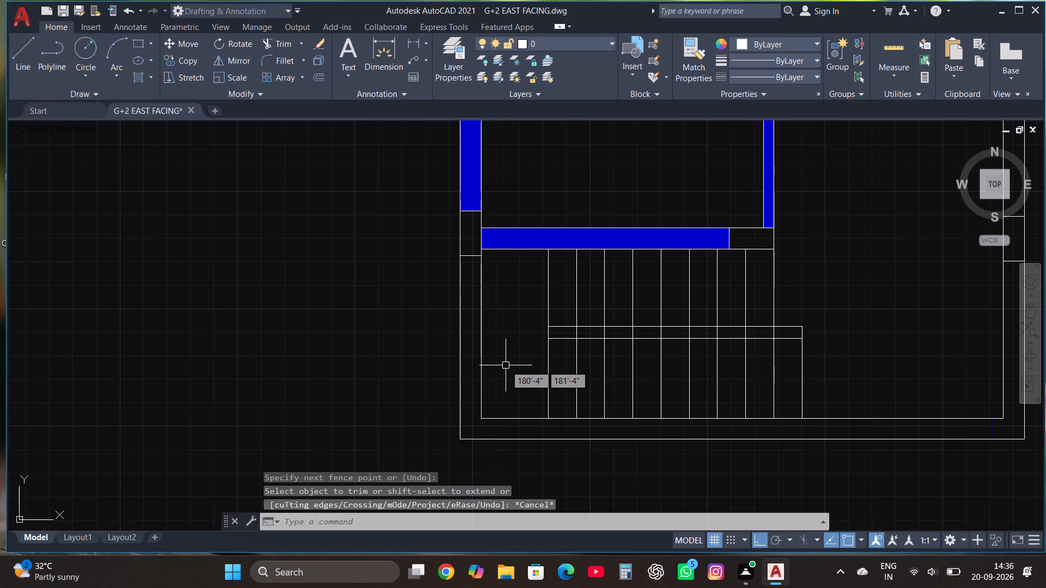
# Trim away the seven short tread-line segments and the column-edge line crossing the horizontal middle band between the two stair flights.
pyautogui.click(282, 43)
pyautogui.scroll(1, 782, 328)
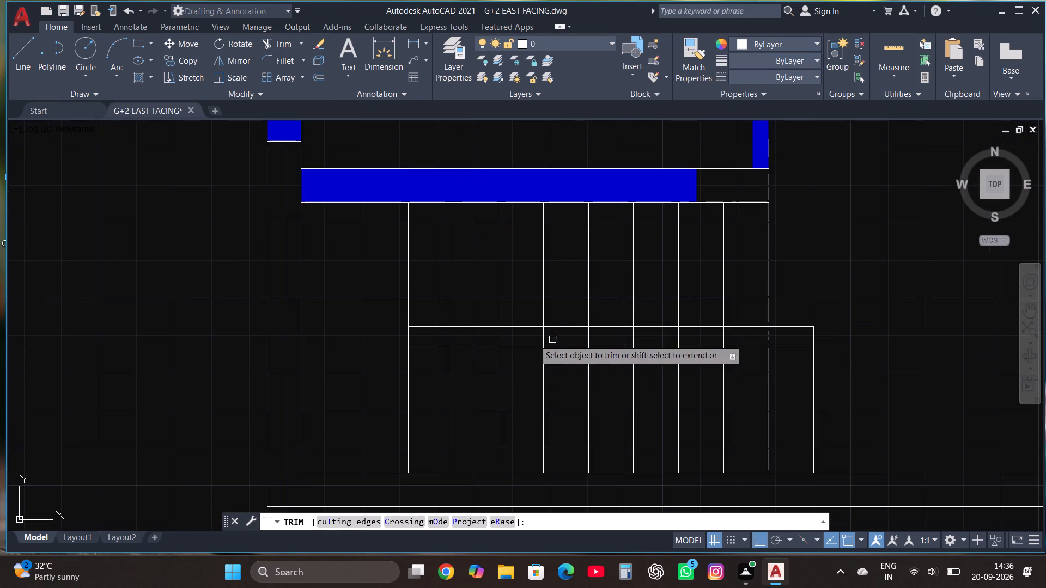
pyautogui.click(444, 337)
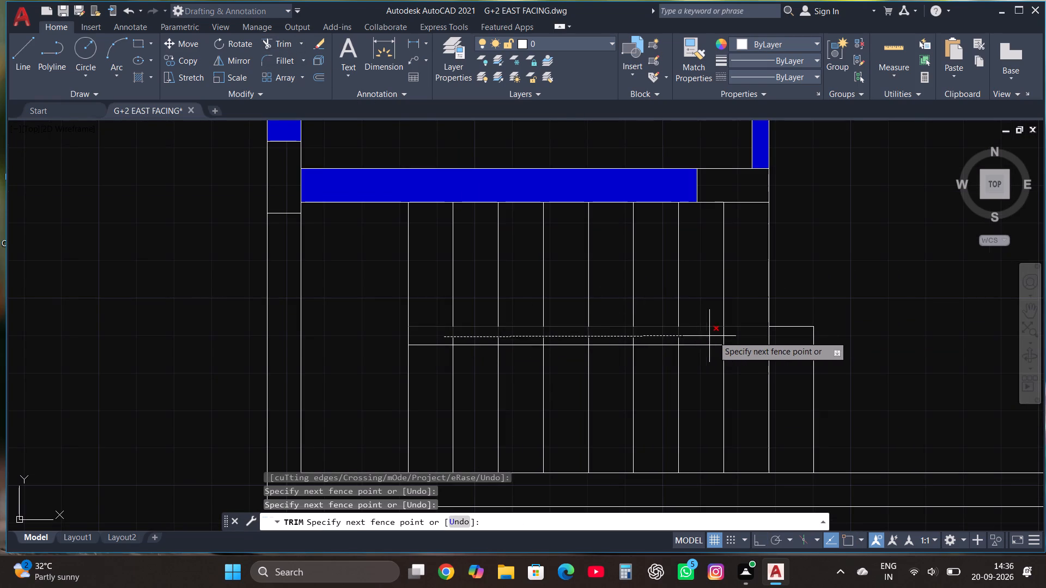
pyautogui.click(779, 336)
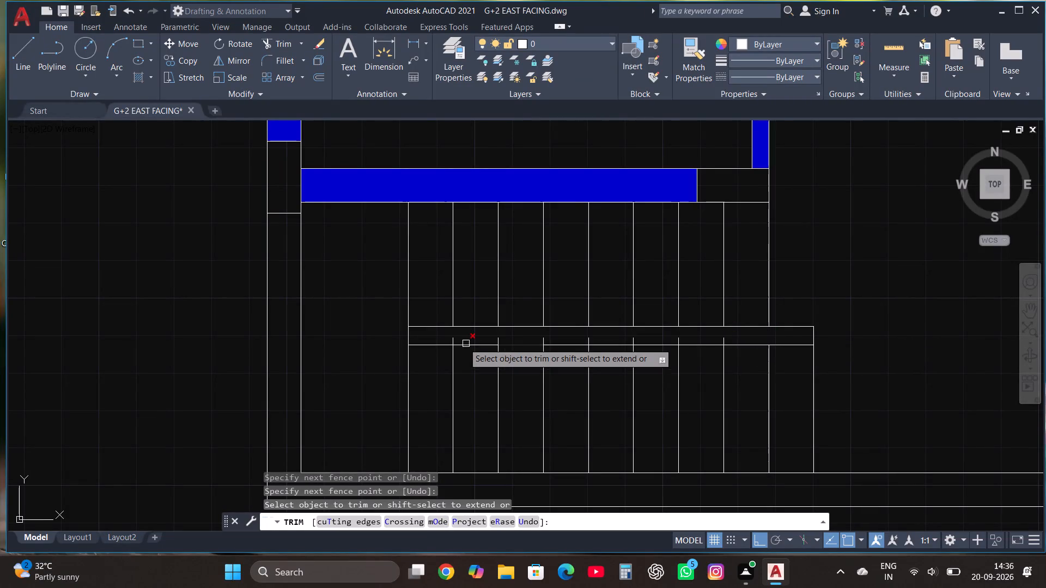
pyautogui.click(451, 341)
pyautogui.click(501, 339)
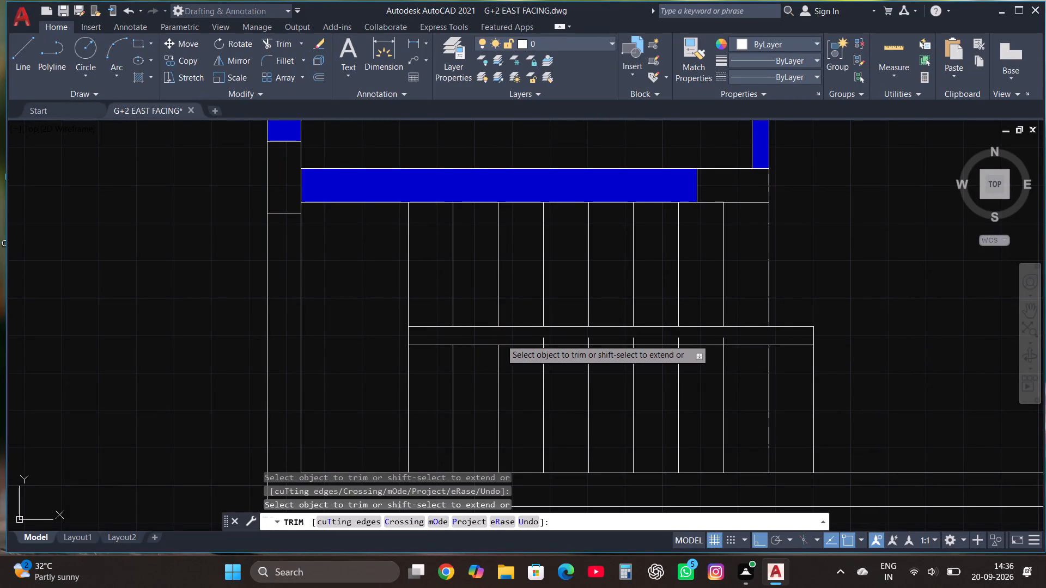
pyautogui.click(543, 338)
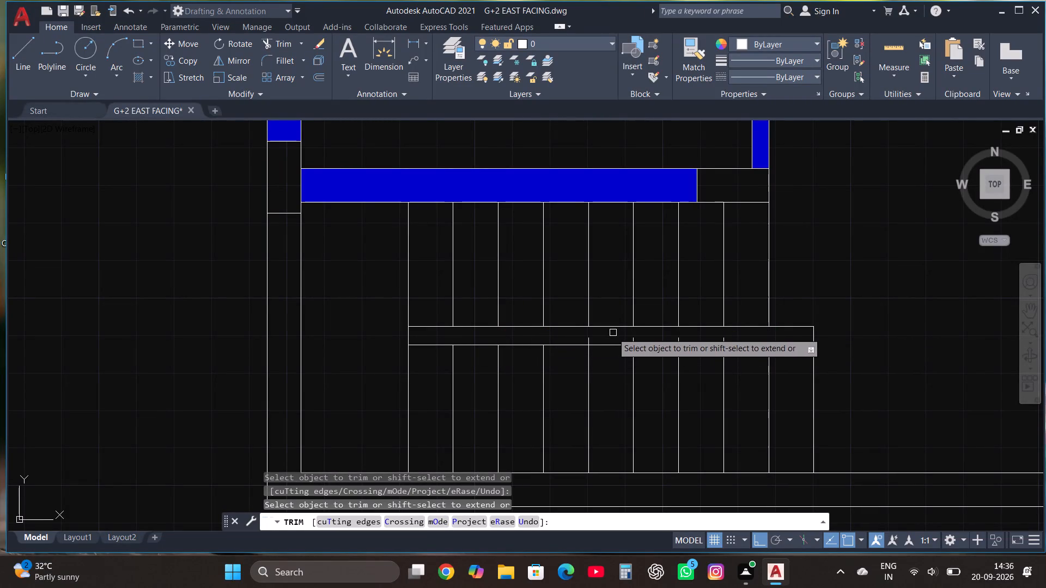
pyautogui.click(589, 339)
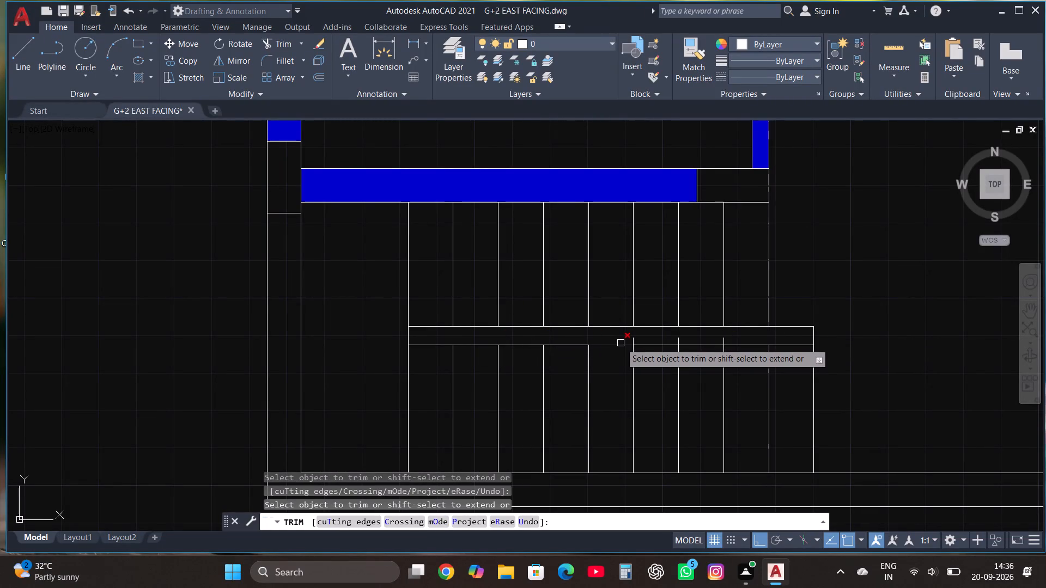
pyautogui.click(616, 339)
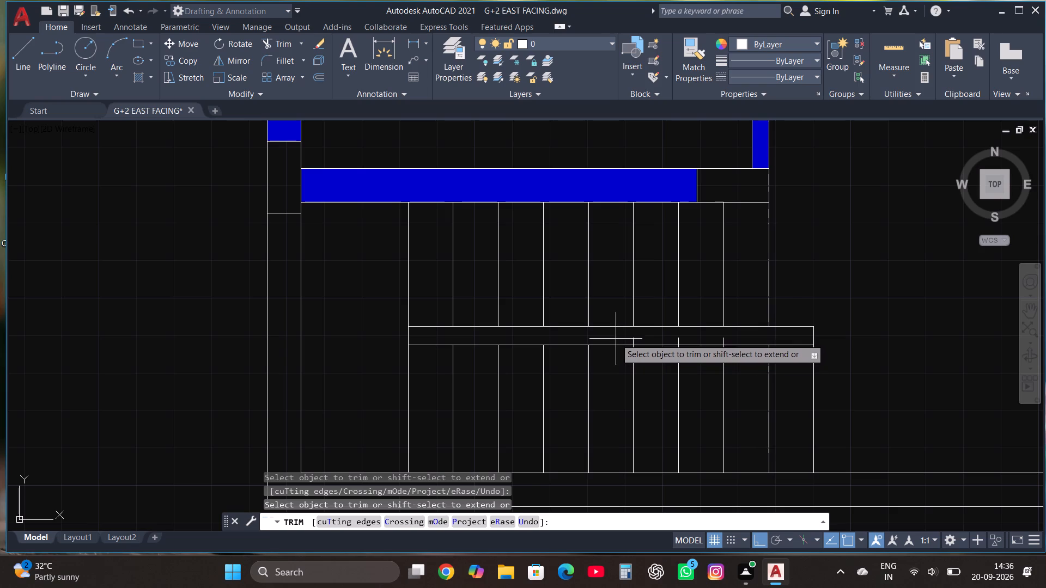
pyautogui.click(656, 338)
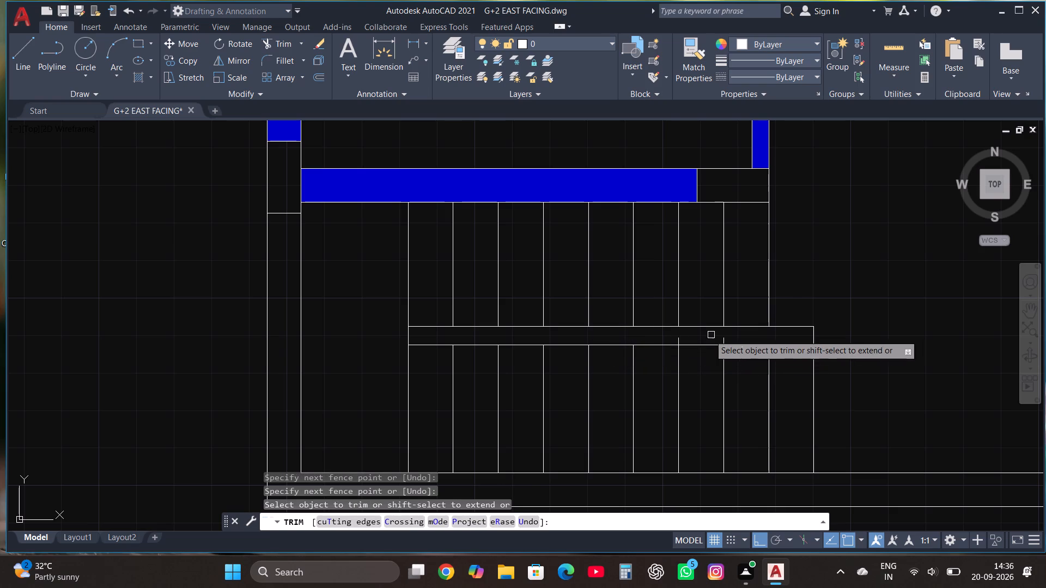
pyautogui.click(680, 338)
pyautogui.click(721, 338)
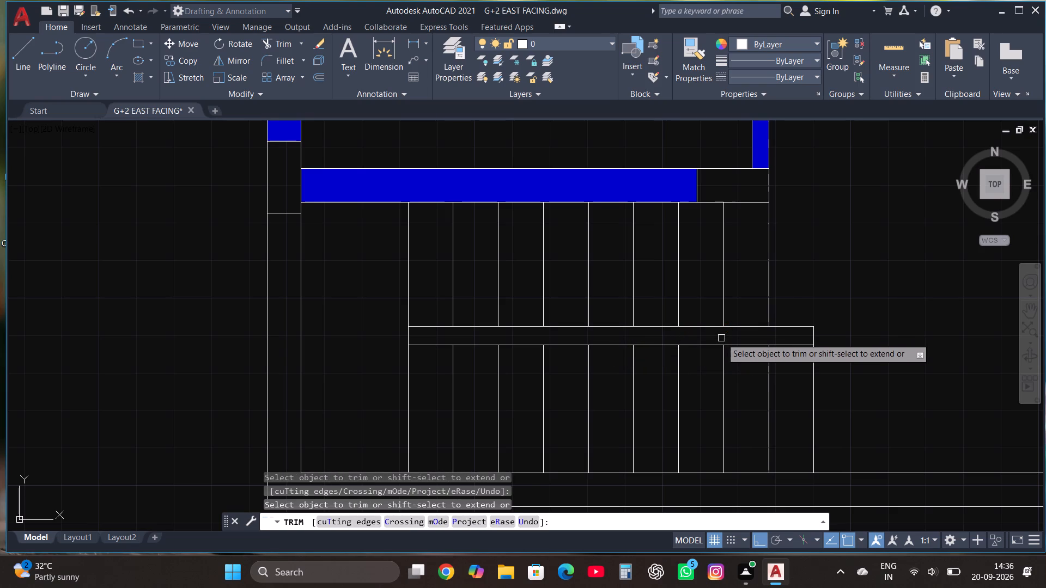
pyautogui.press('Escape')
# Draw the stair direction line from the lower flight's sixth tread west onto the landing, about 3'-5" north, and east into the upper flight.
pyautogui.scroll(-3, 543, 373)
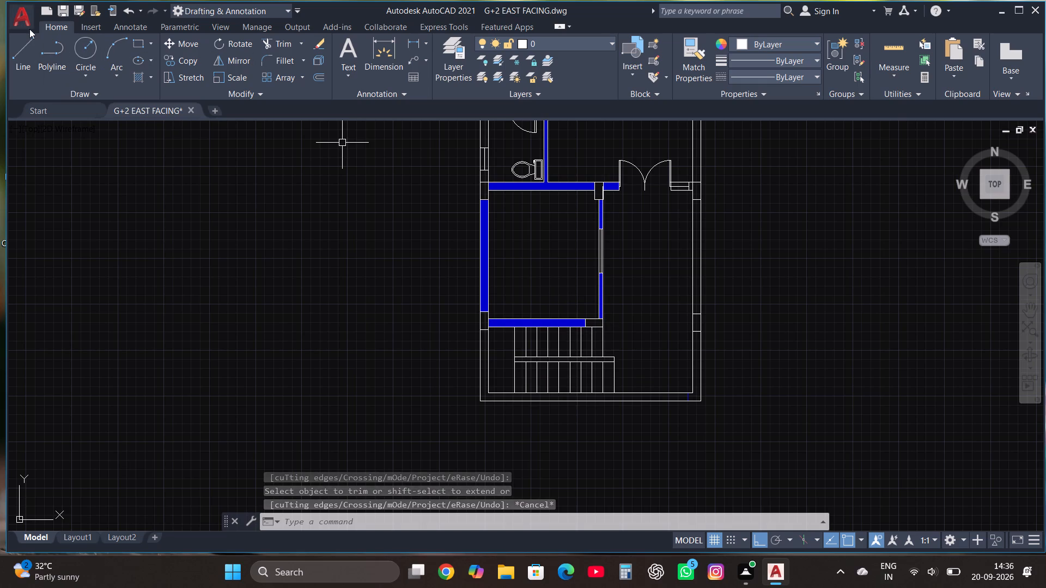
pyautogui.click(21, 46)
pyautogui.scroll(1, 506, 375)
pyautogui.click(605, 381)
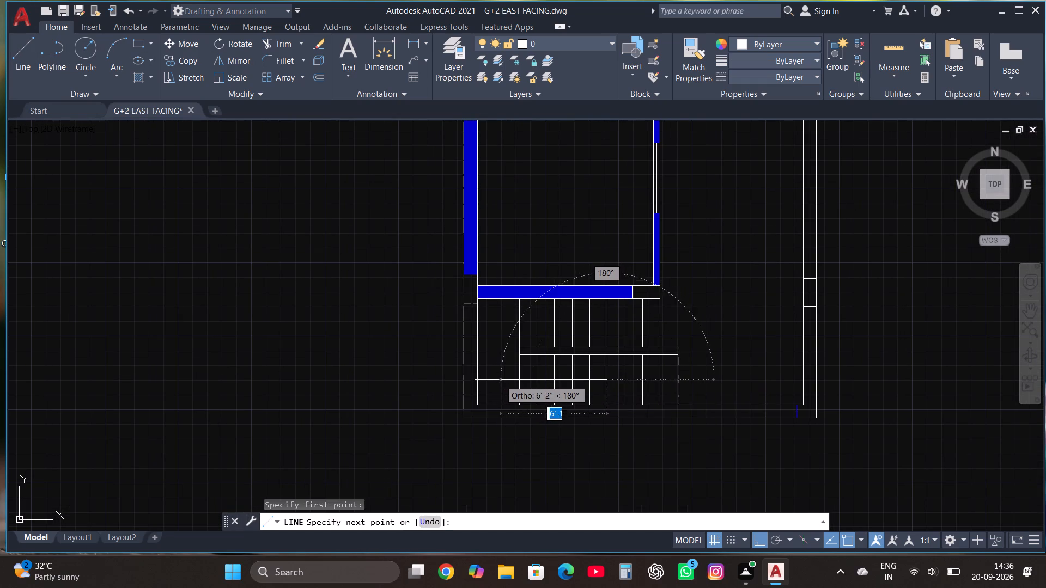
pyautogui.click(509, 380)
pyautogui.scroll(2, 513, 320)
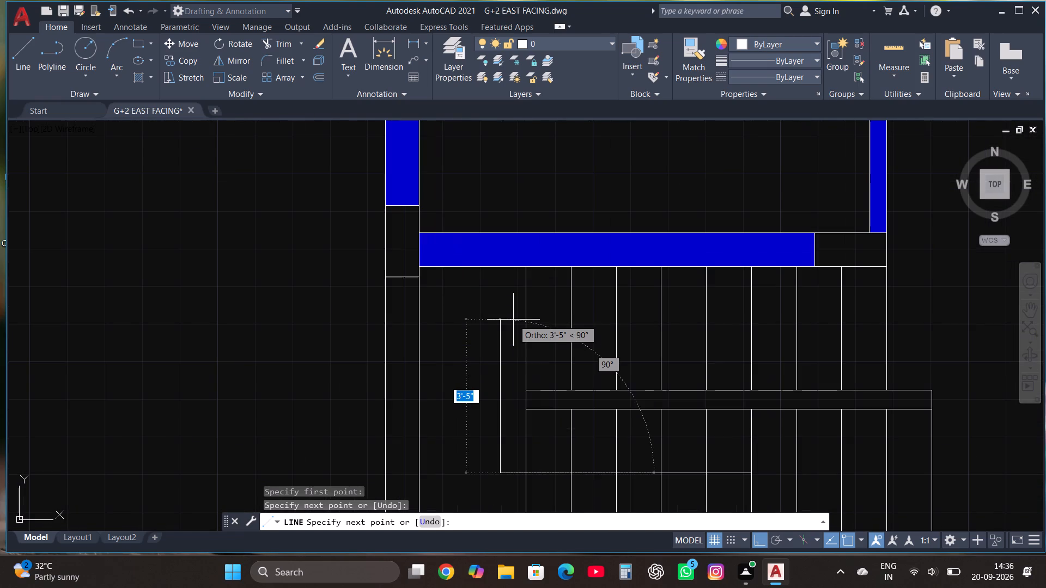
pyautogui.click(512, 323)
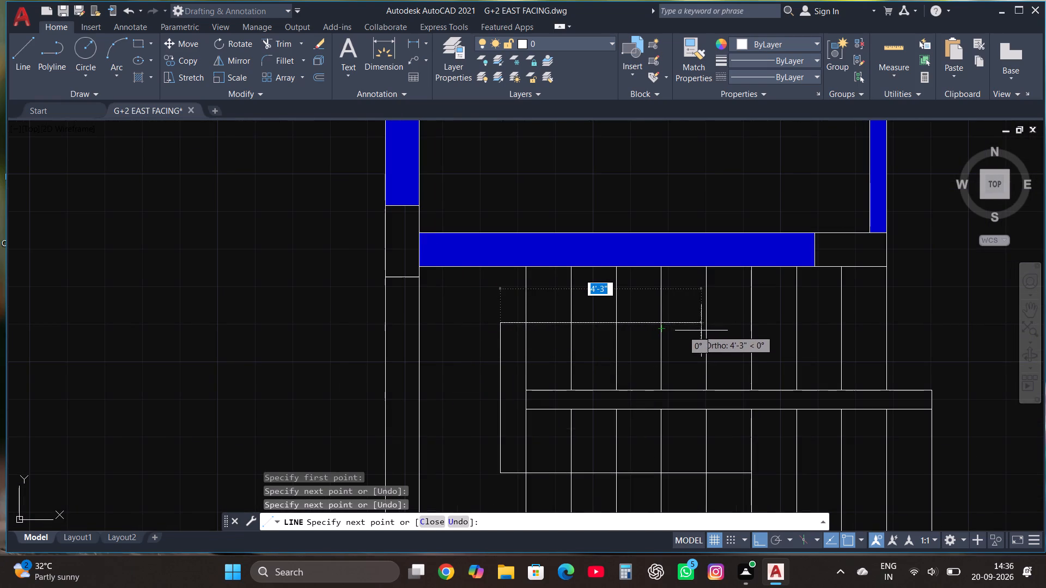
pyautogui.click(694, 329)
pyautogui.press('Escape')
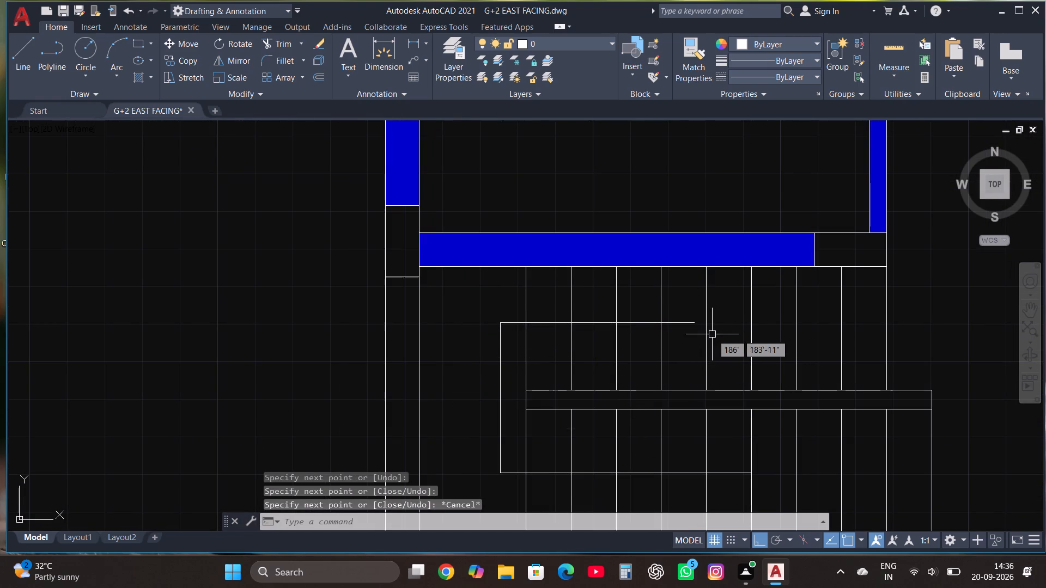
# Draw the arrowhead base at the direction line's upper-flight end as two vertical lines, each about 2" long, southward and northward.
pyautogui.scroll(3, 712, 334)
pyautogui.click(34, 47)
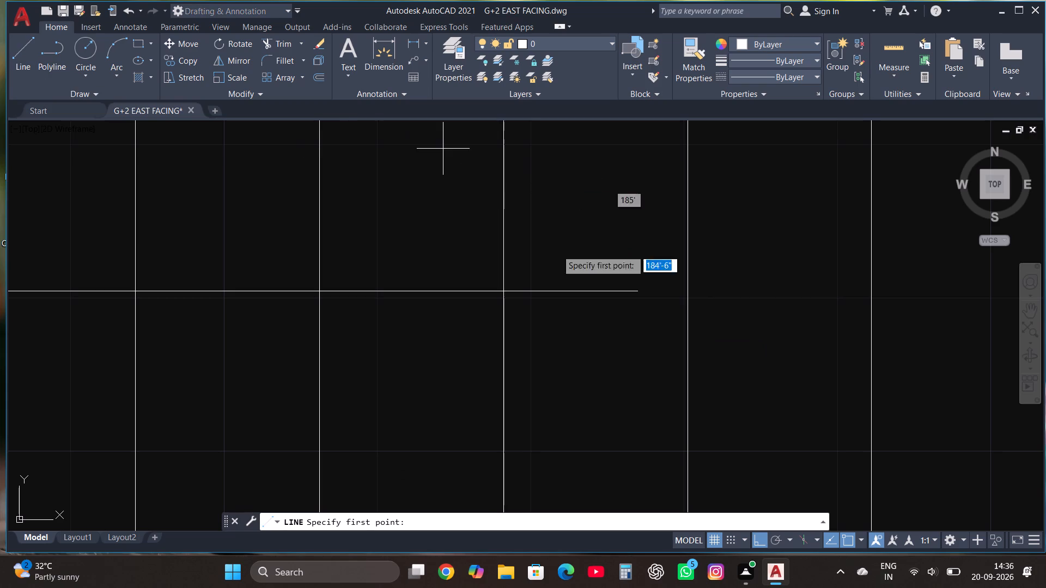
pyautogui.click(636, 291)
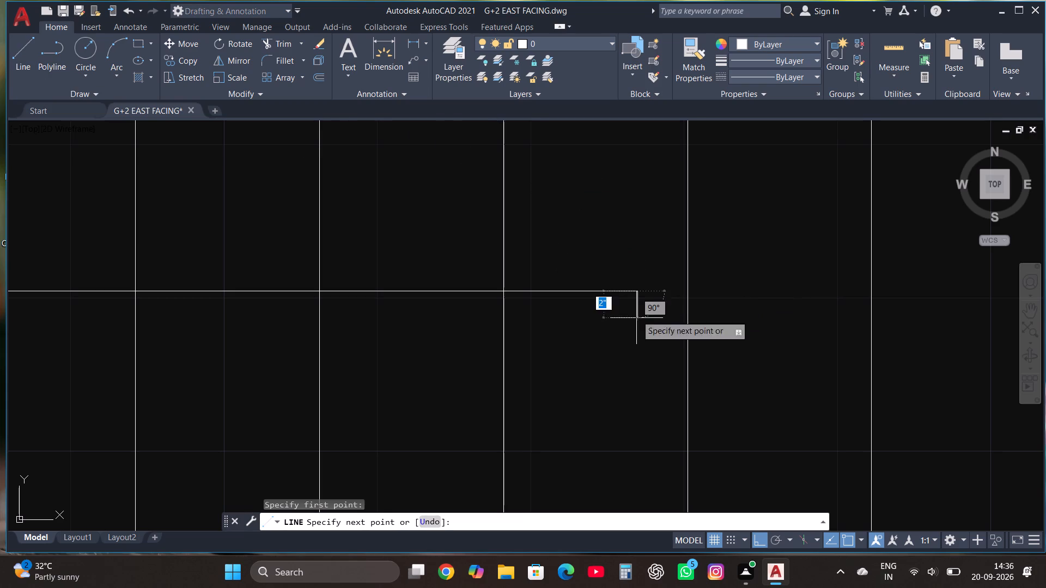
pyautogui.click(637, 320)
pyautogui.press('Escape')
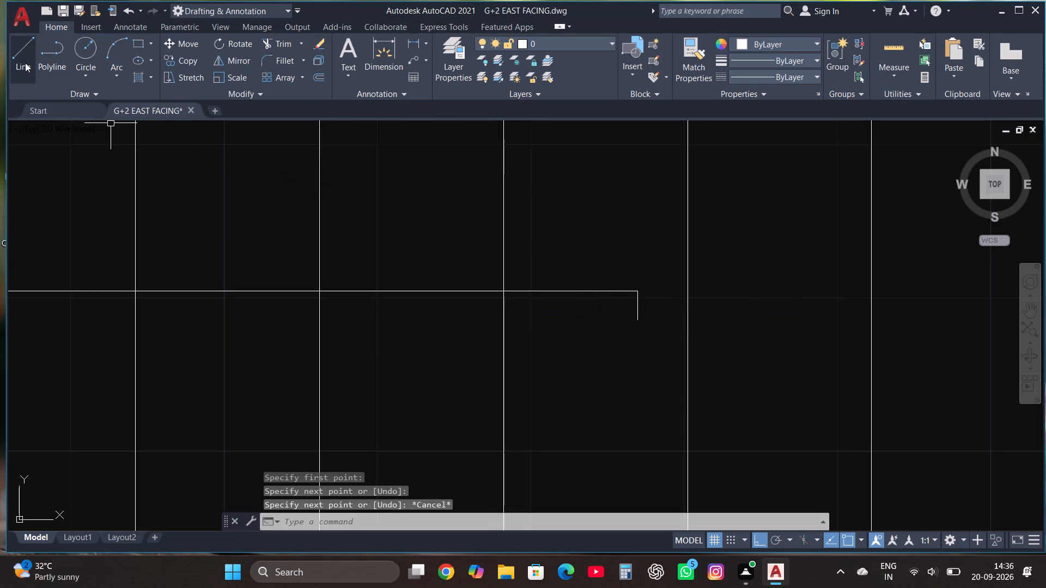
pyautogui.click(21, 46)
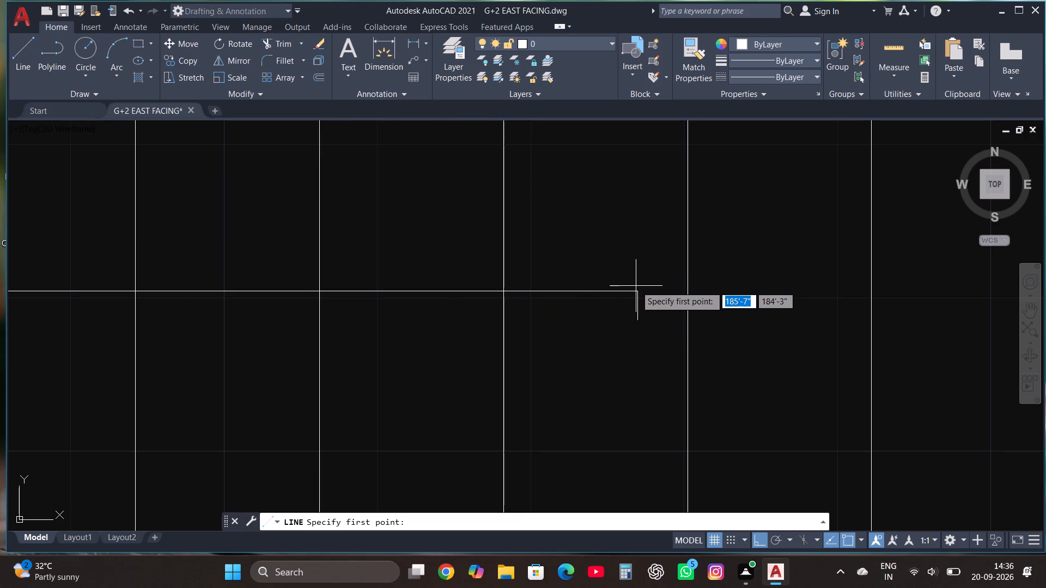
pyautogui.click(637, 290)
pyautogui.click(635, 265)
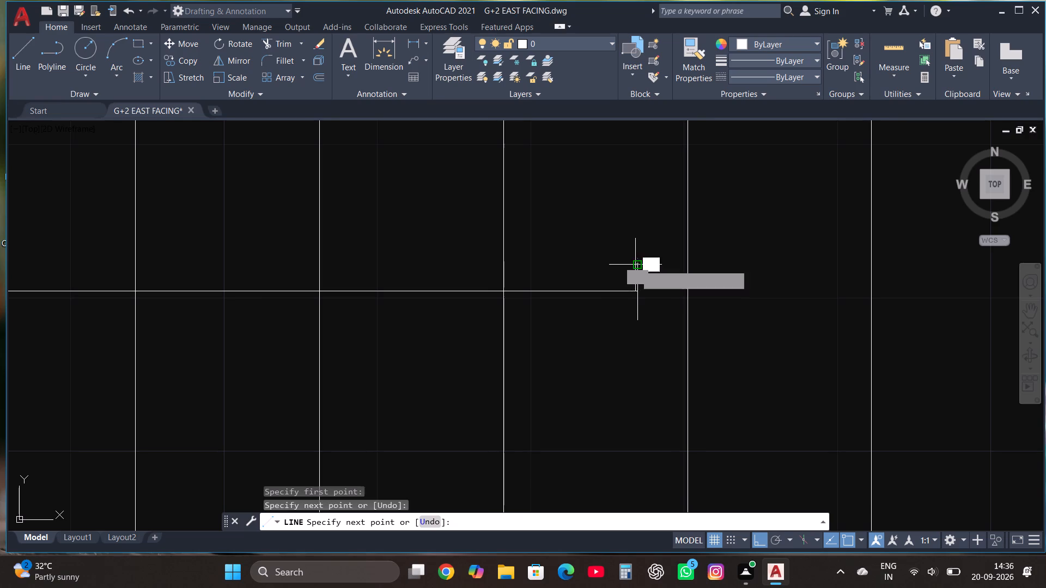
pyautogui.press('Escape')
# With Ortho off, draw two sloping lines from the base's ends meeting at a point to the east, closing the triangular arrowhead.
pyautogui.click(30, 54)
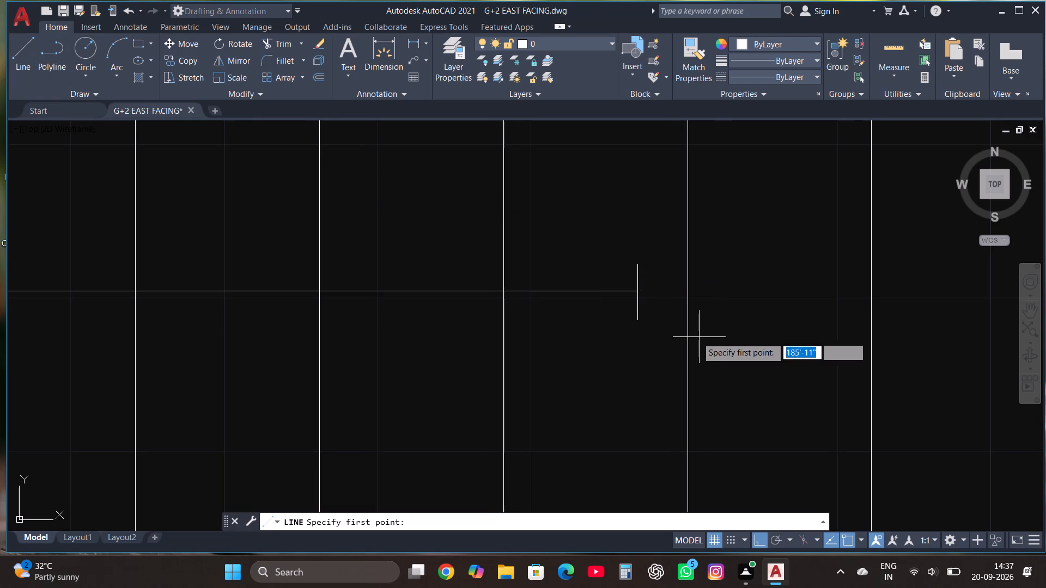
pyautogui.click(637, 323)
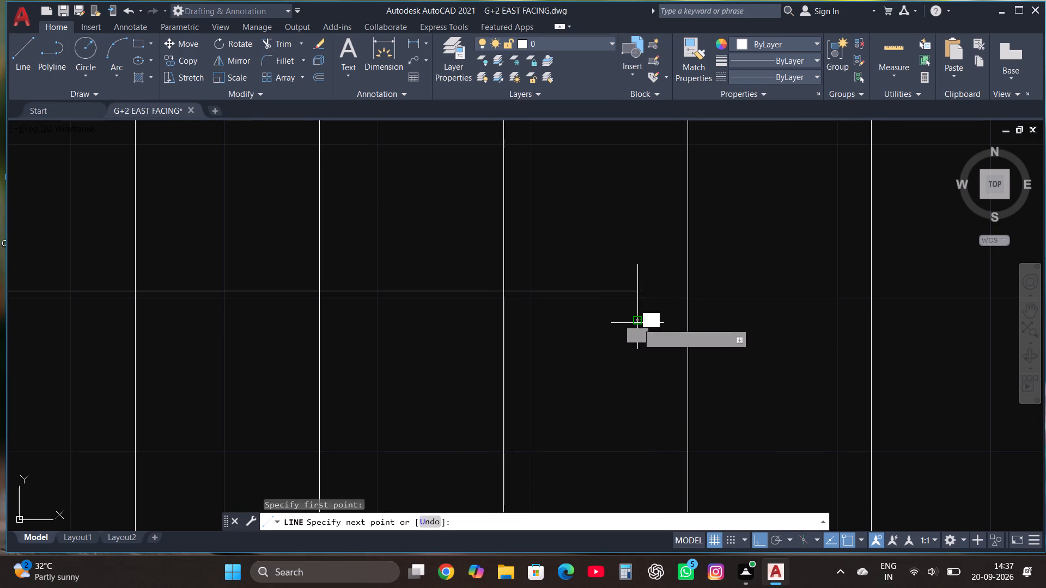
pyautogui.press('F8')
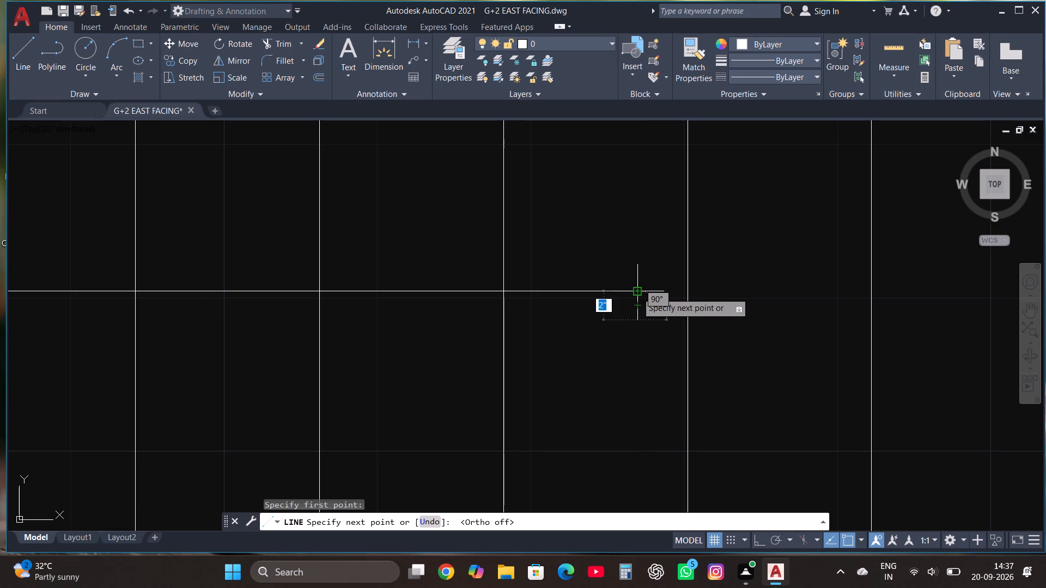
pyautogui.click(670, 292)
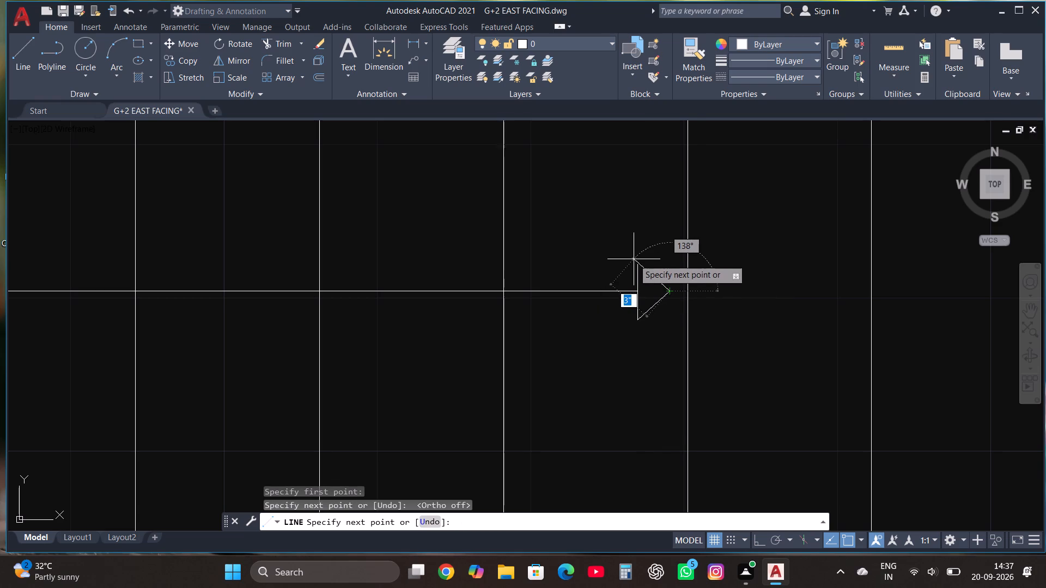
pyautogui.click(636, 264)
pyautogui.press('Escape')
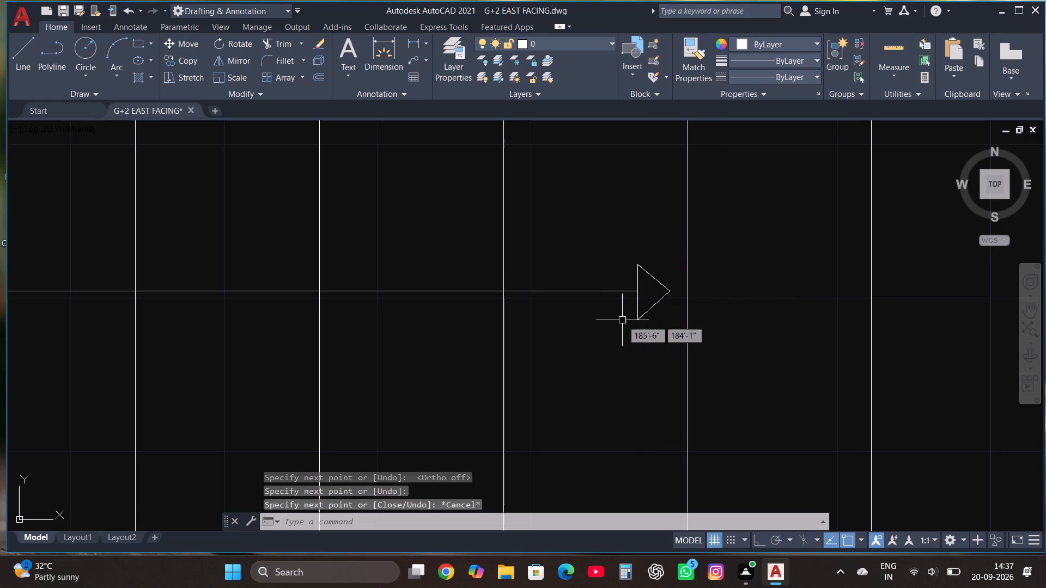
# Fill the triangular arrowhead with a solid ByLayer hatch.
pyautogui.write('HAT')
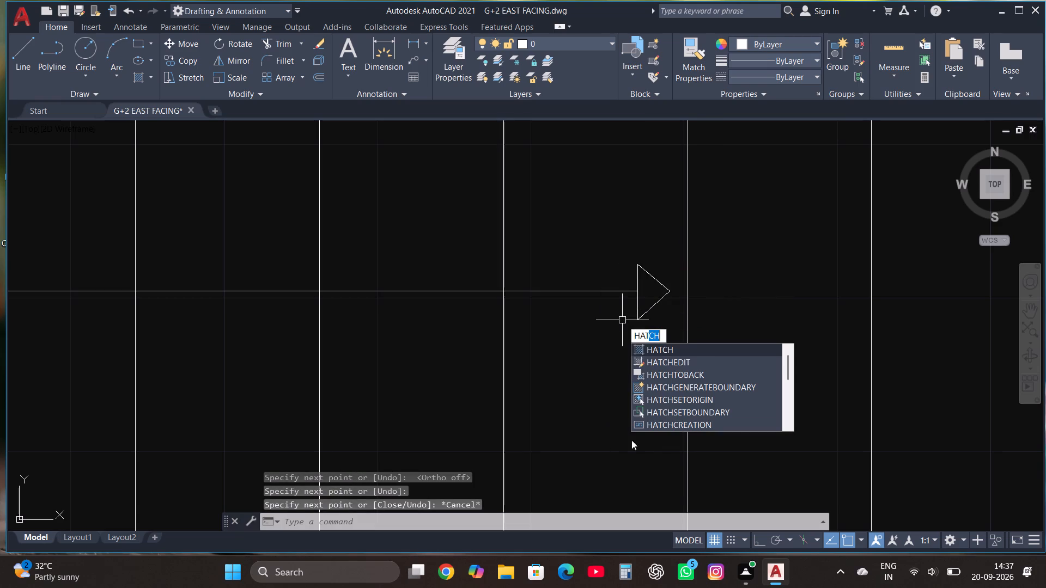
pyautogui.click(698, 355)
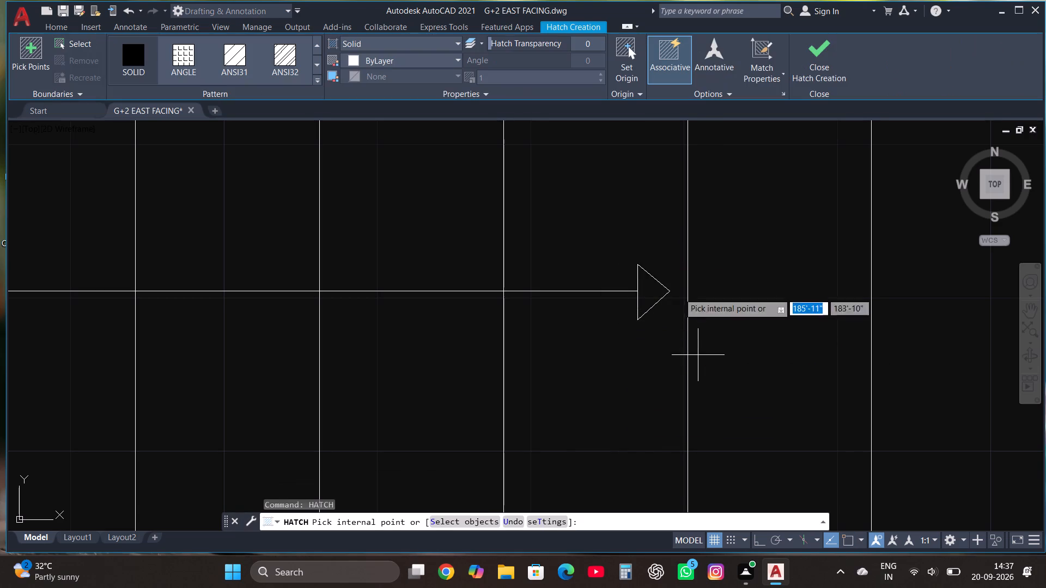
pyautogui.click(650, 294)
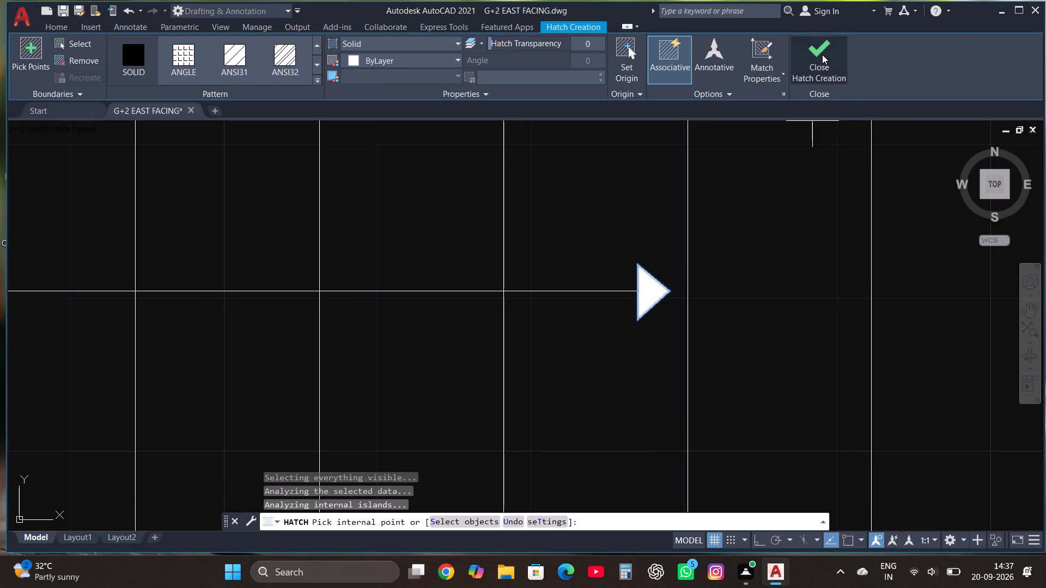
pyautogui.click(822, 54)
# Draw a thin rectangle about 6' long inside the outer south wall line, from just east of the stairs to the short blue line.
pyautogui.scroll(-3, 627, 330)
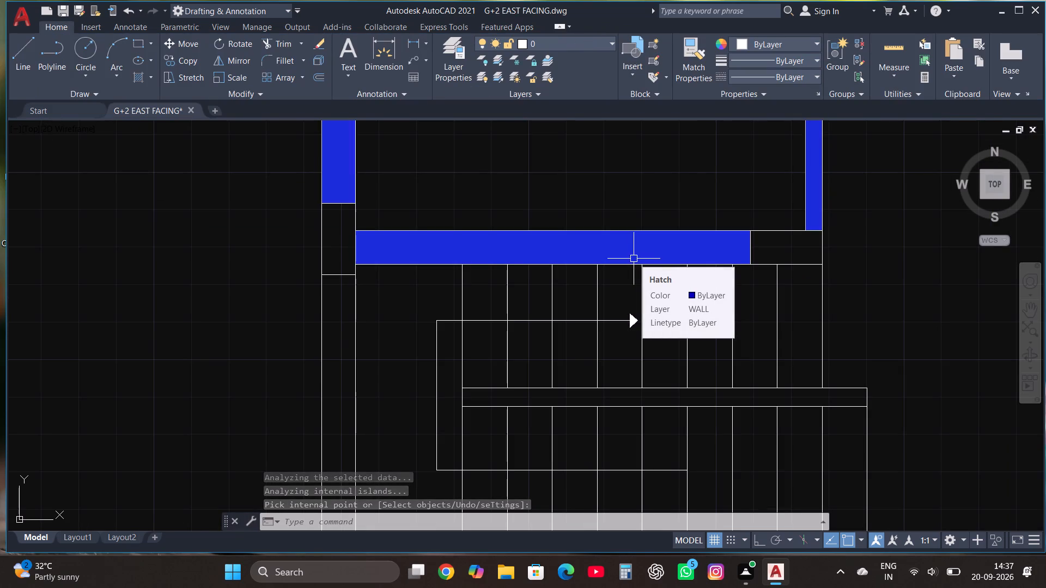
pyautogui.scroll(-3, 634, 259)
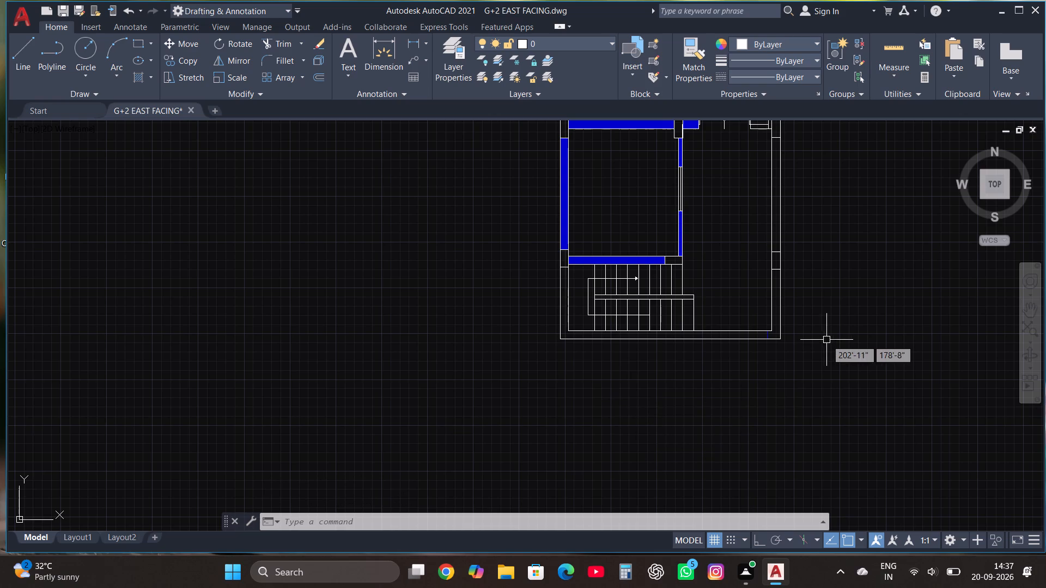
pyautogui.scroll(2, 826, 340)
pyautogui.click(13, 48)
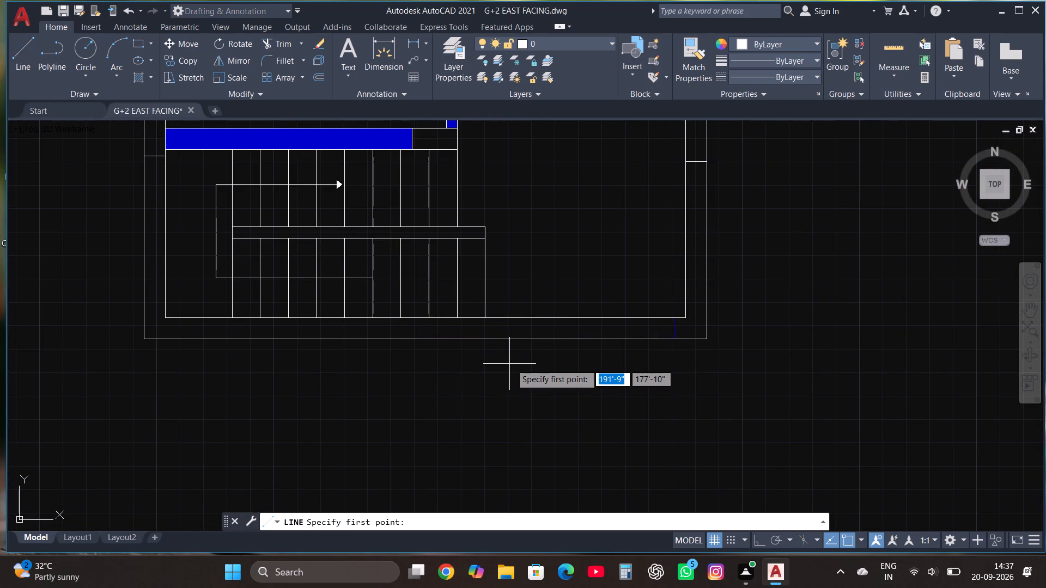
pyautogui.scroll(1, 477, 373)
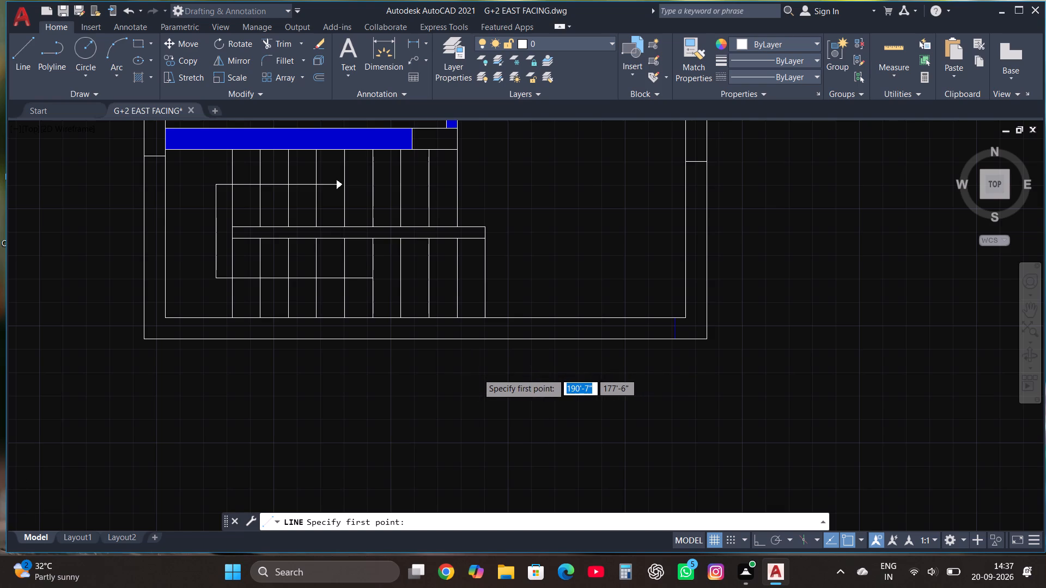
pyautogui.click(138, 41)
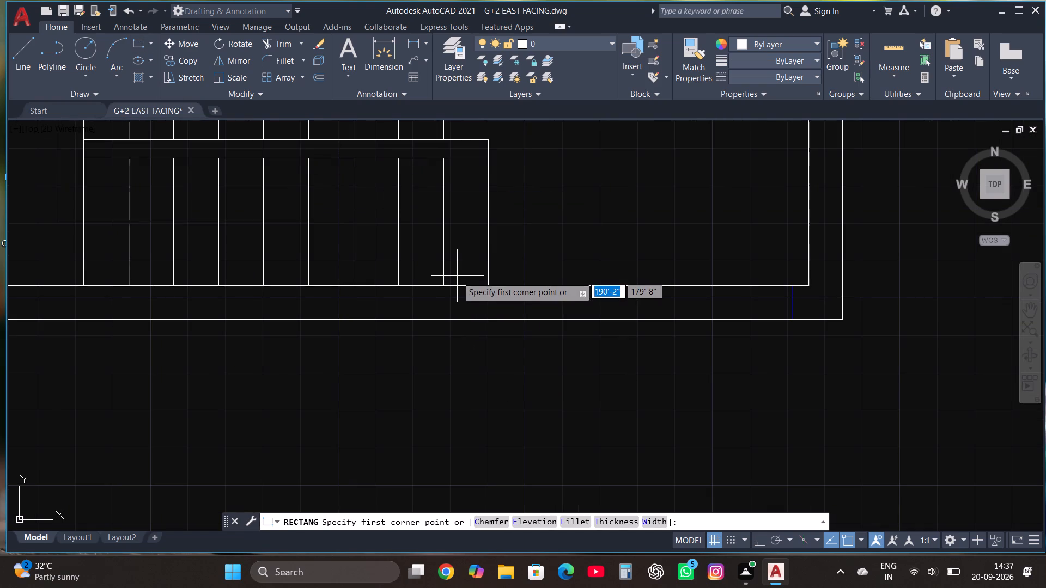
pyautogui.click(513, 319)
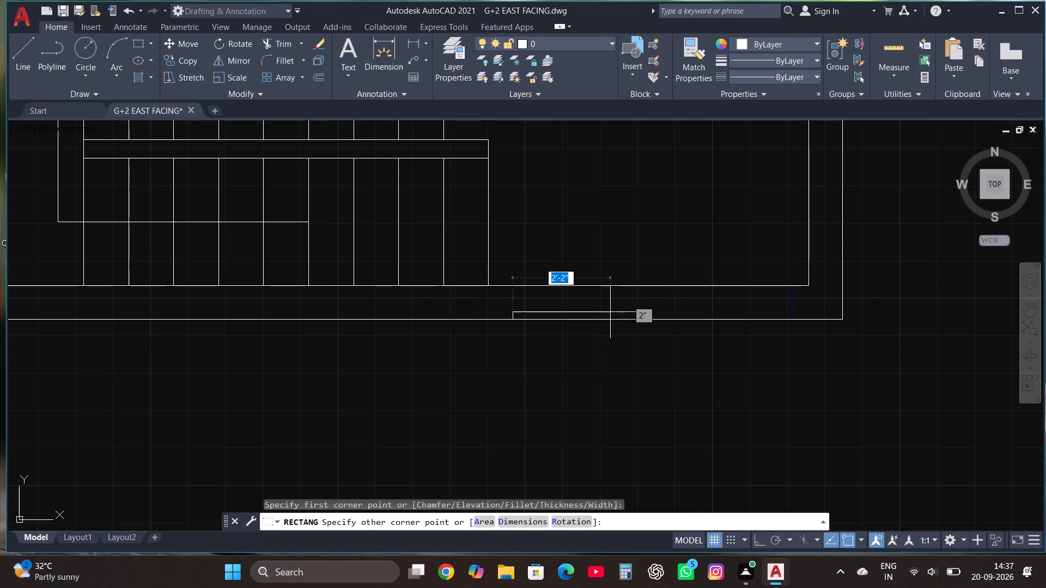
pyautogui.click(794, 308)
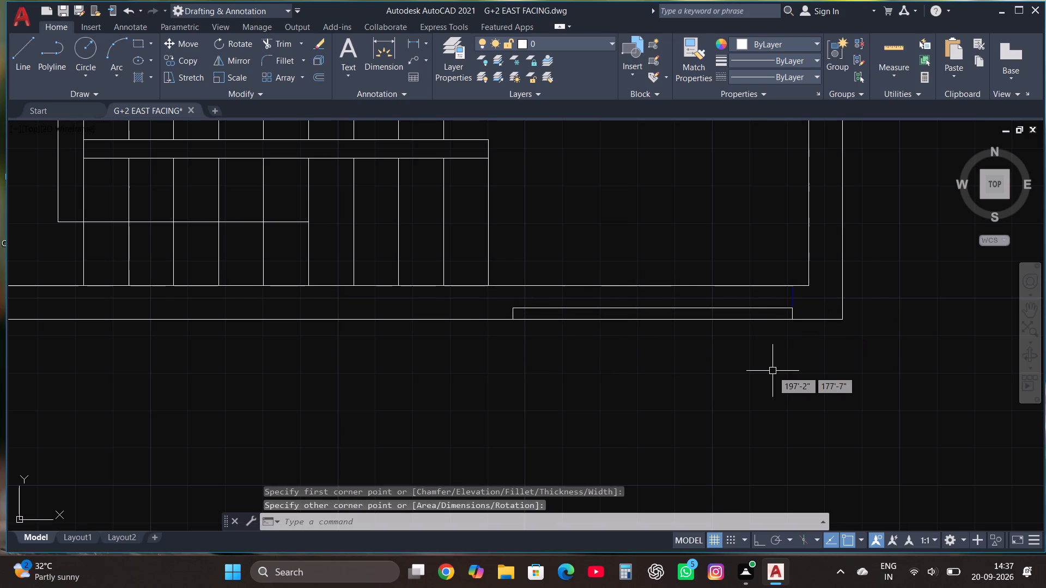
pyautogui.press('Escape')
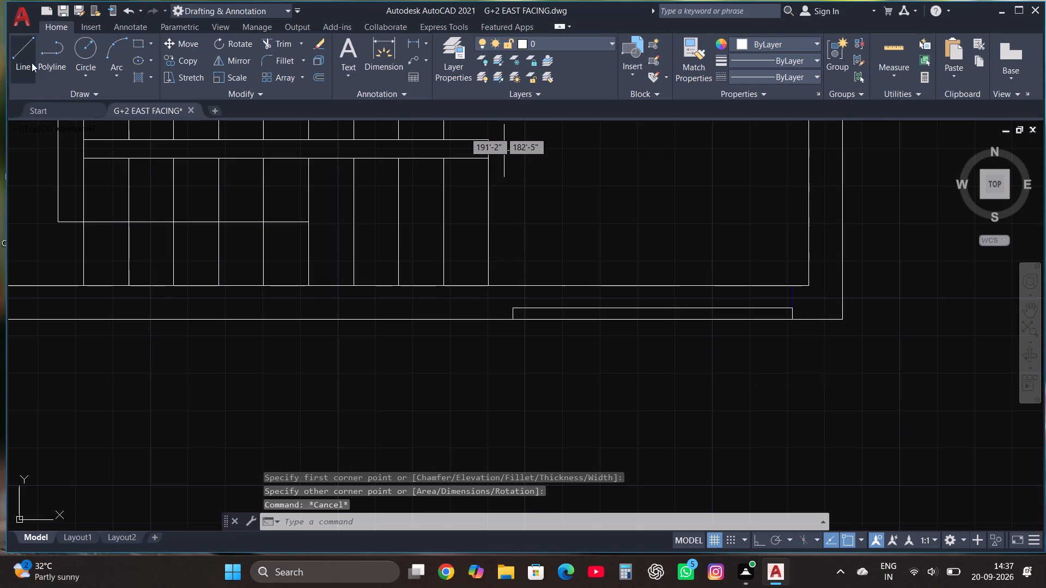
# With Ortho on, draw a vertical line about 1'-1" long northward from the outer south wall line at the thin rectangle's west end.
pyautogui.click(26, 47)
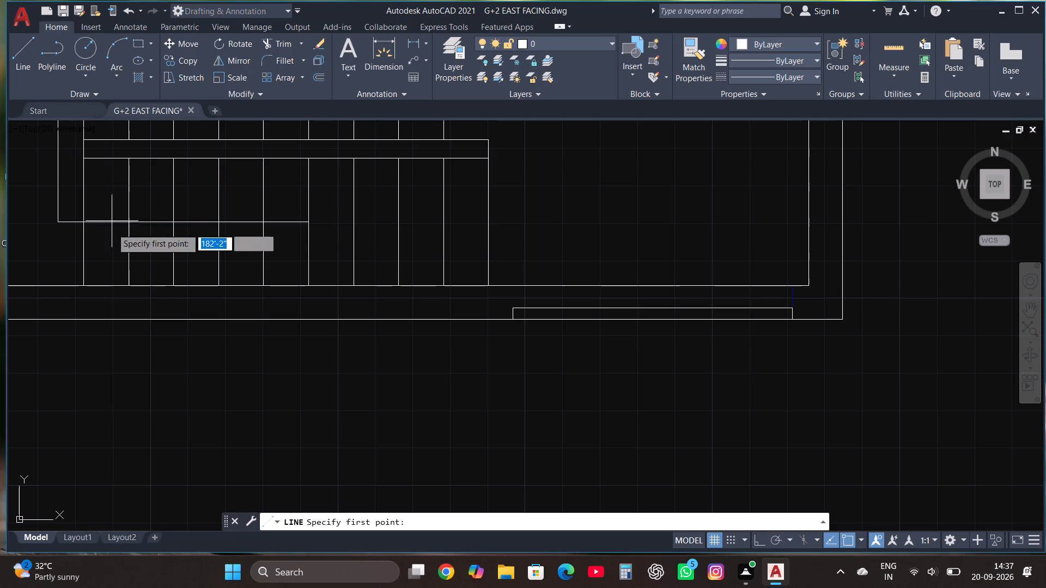
pyautogui.click(512, 320)
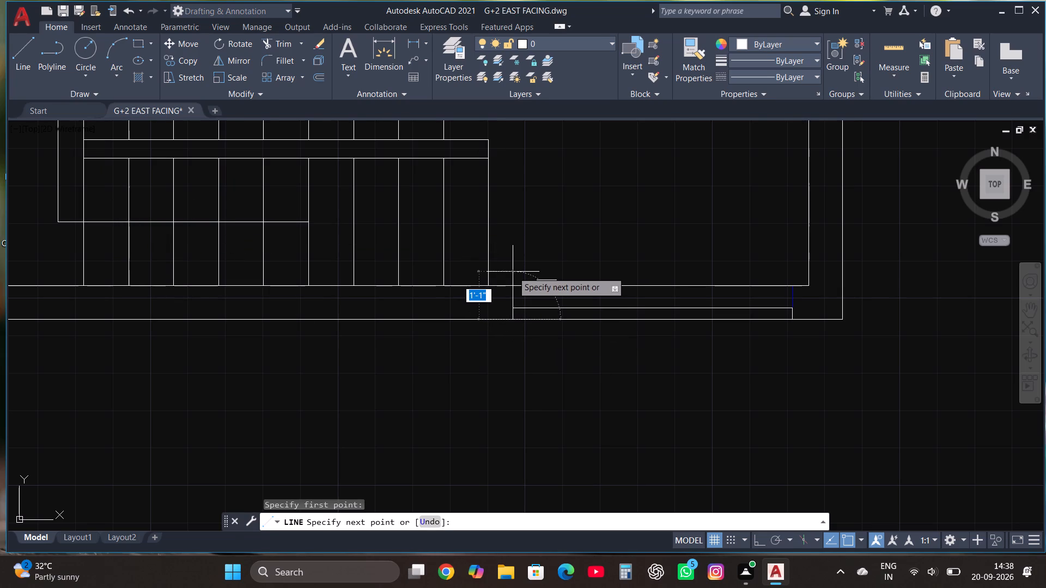
pyautogui.press('F8')
pyautogui.click(513, 272)
pyautogui.press('Escape')
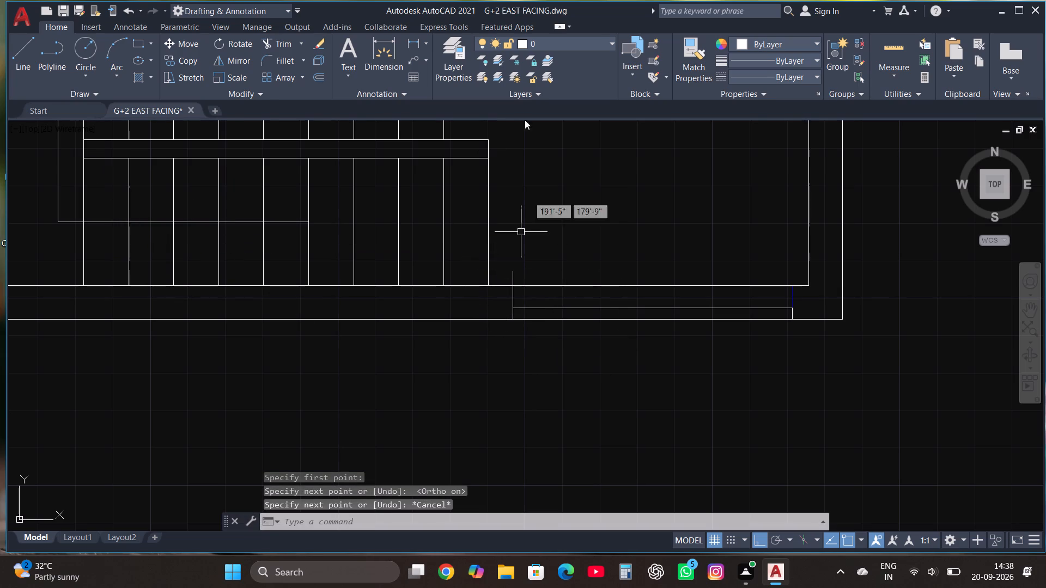
# Trim the vertical line's excess inside the room and the inner south wall line running along the thin rectangle.
pyautogui.click(285, 41)
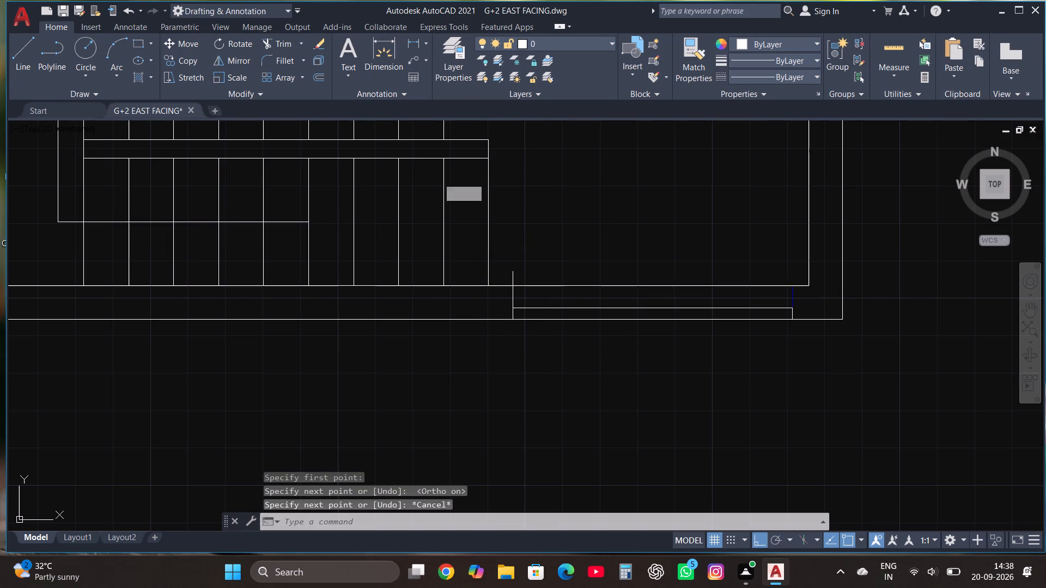
pyautogui.click(513, 272)
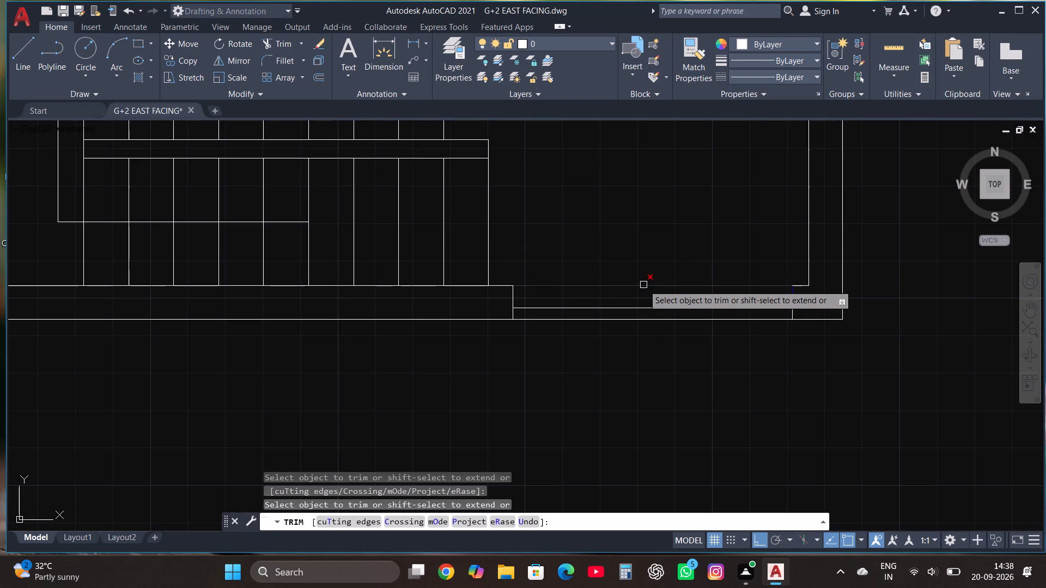
pyautogui.click(643, 285)
pyautogui.press('Escape')
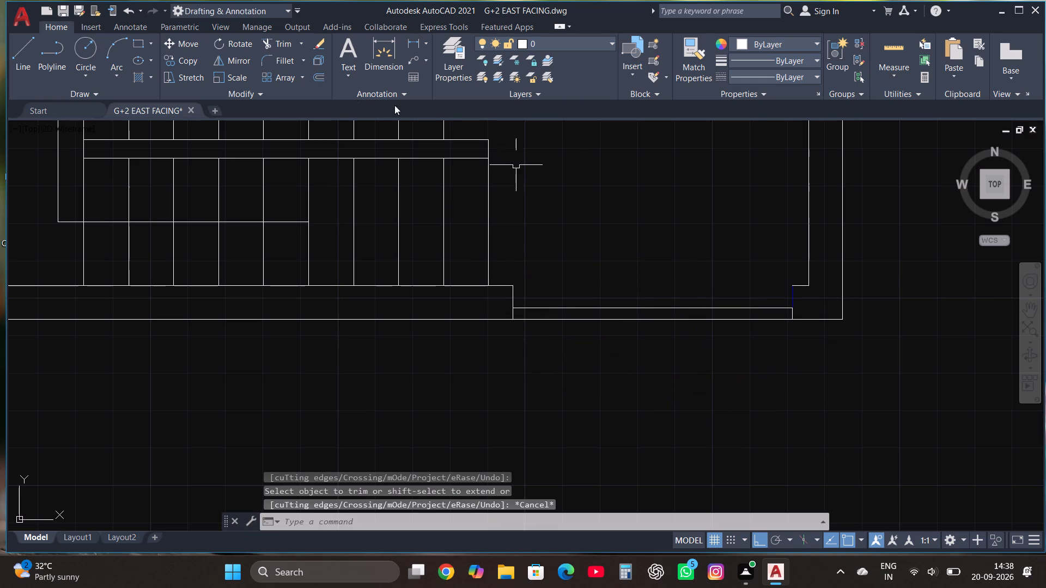
# Draw a vertical line from the inner south wall line to the outer one at the thin rectangle's east end.
pyautogui.click(19, 47)
pyautogui.scroll(1, 808, 308)
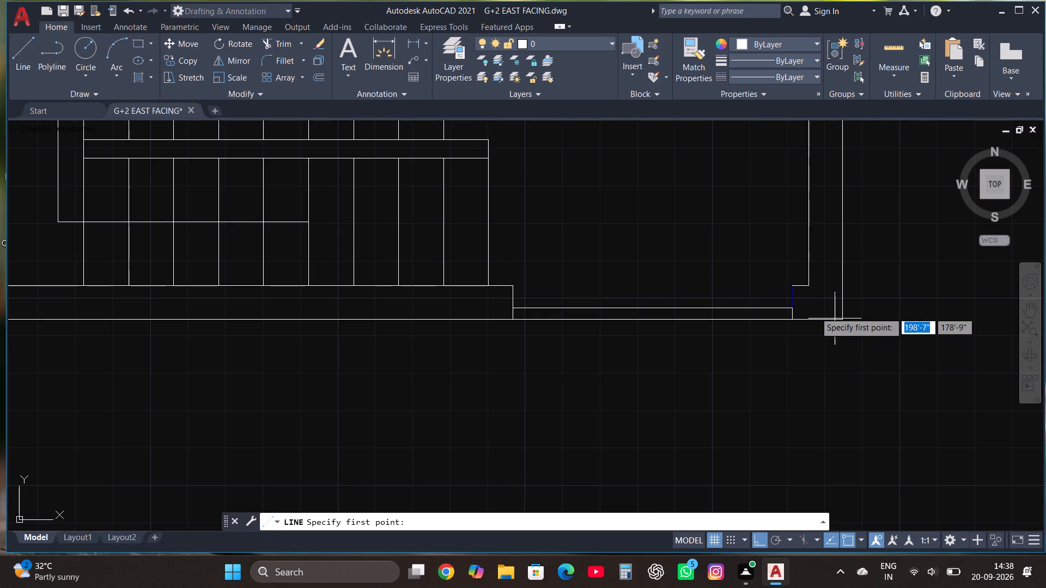
pyautogui.scroll(1, 808, 308)
pyautogui.click(765, 250)
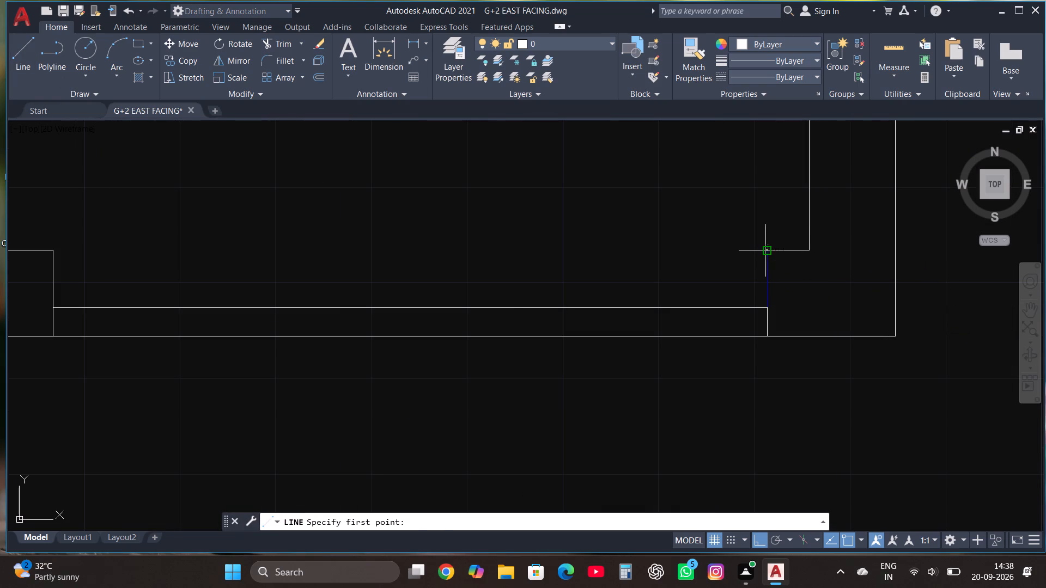
pyautogui.click(765, 337)
pyautogui.press('Escape')
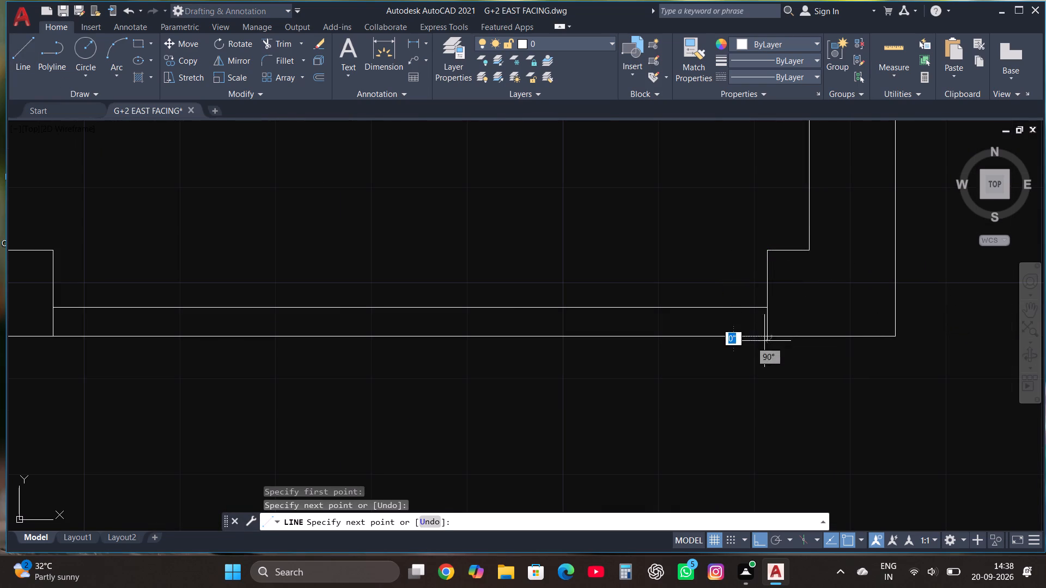
# On the WALL layer, solid-hatch the walls around the stairs' southwest corner, the southeast corner, and the east wall between the two columns.
pyautogui.scroll(-5, 760, 409)
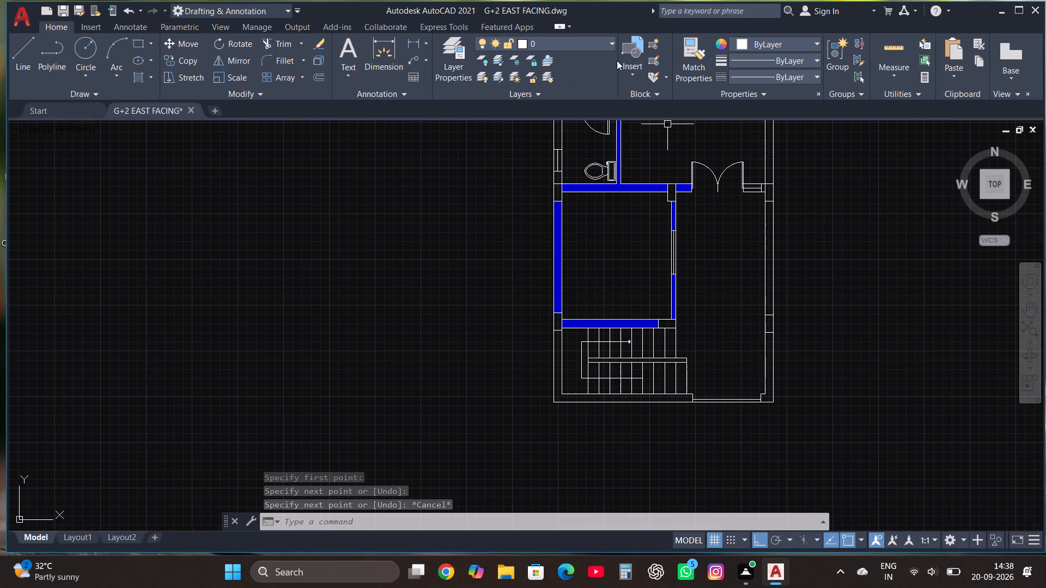
pyautogui.click(600, 42)
pyautogui.click(570, 72)
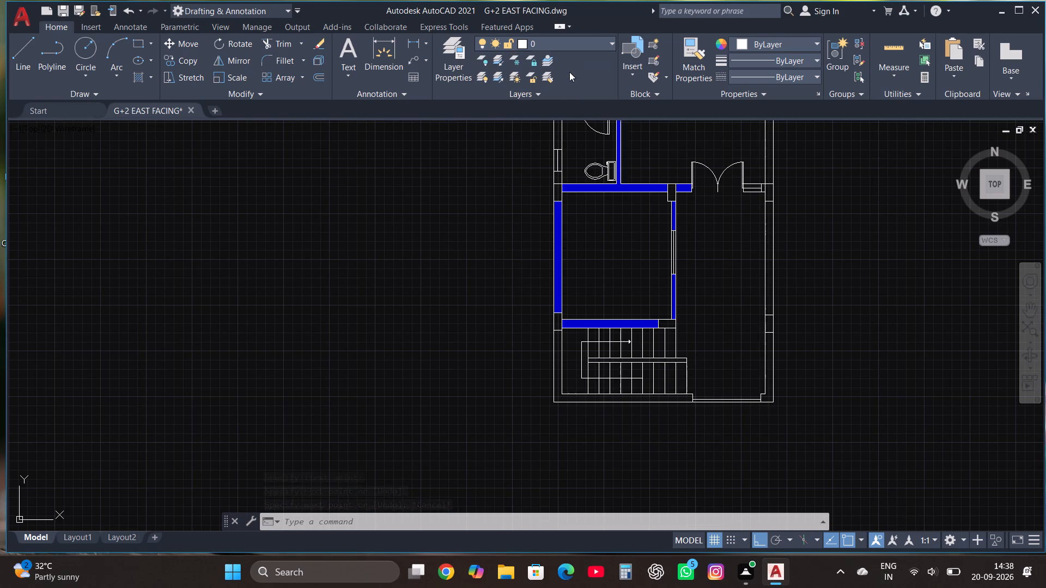
pyautogui.write('HAT')
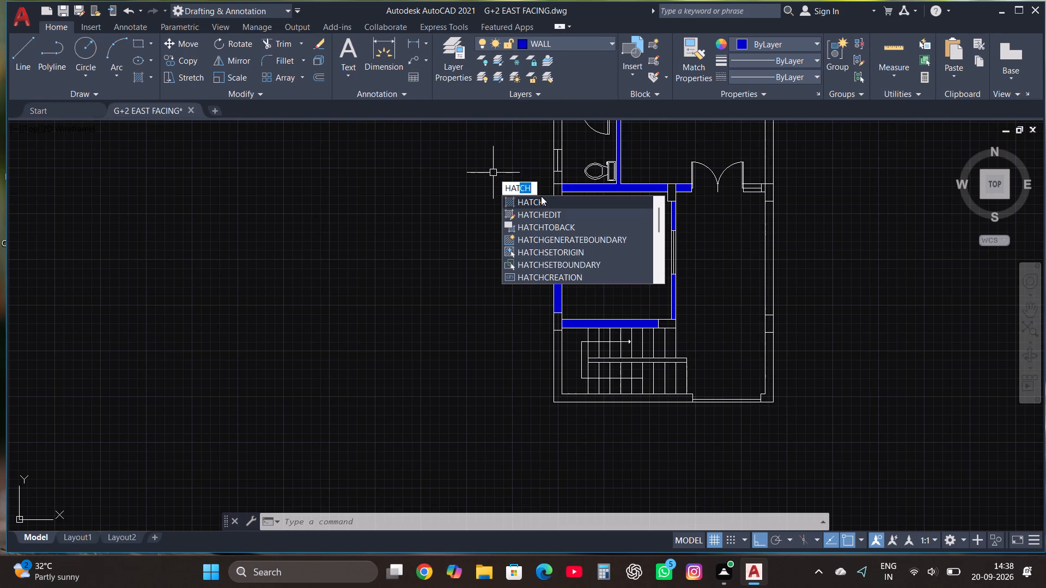
pyautogui.click(549, 200)
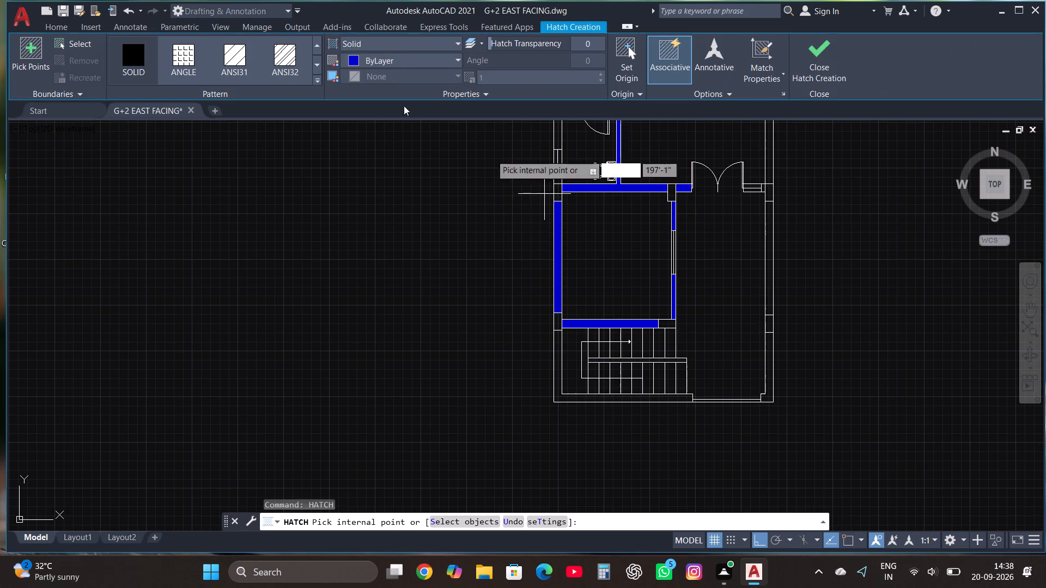
pyautogui.click(558, 375)
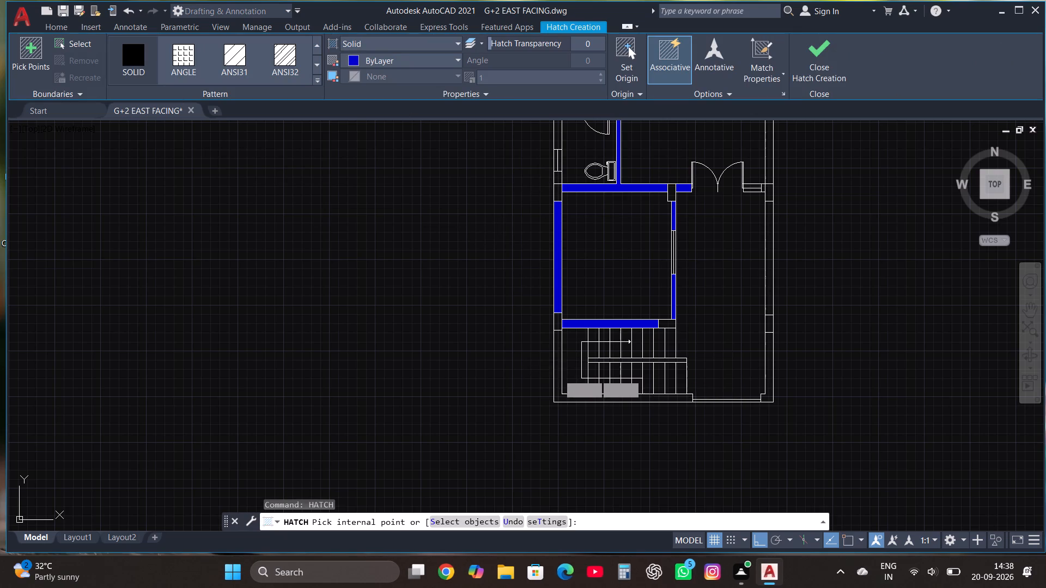
pyautogui.click(768, 360)
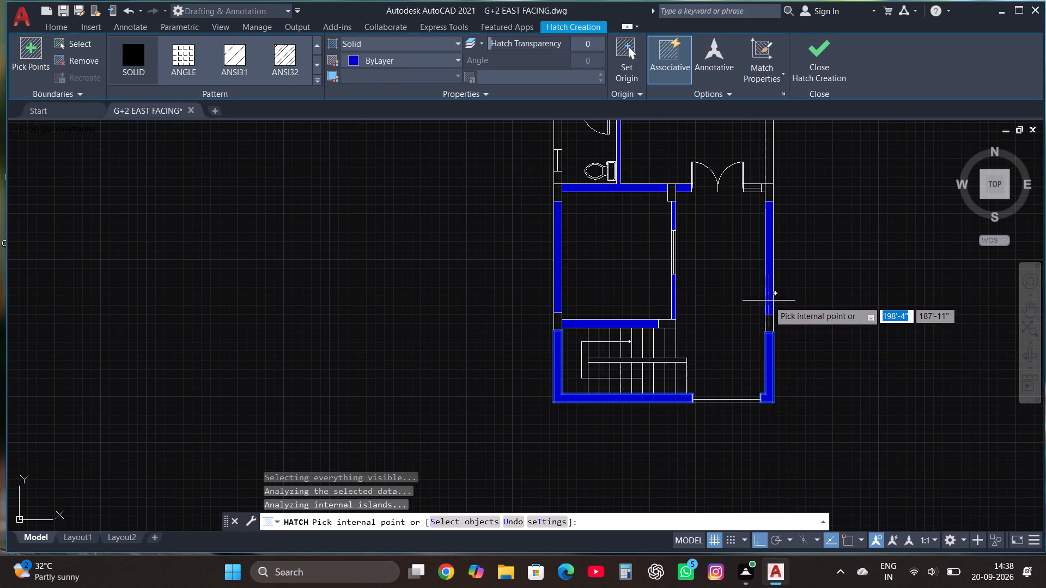
pyautogui.click(769, 301)
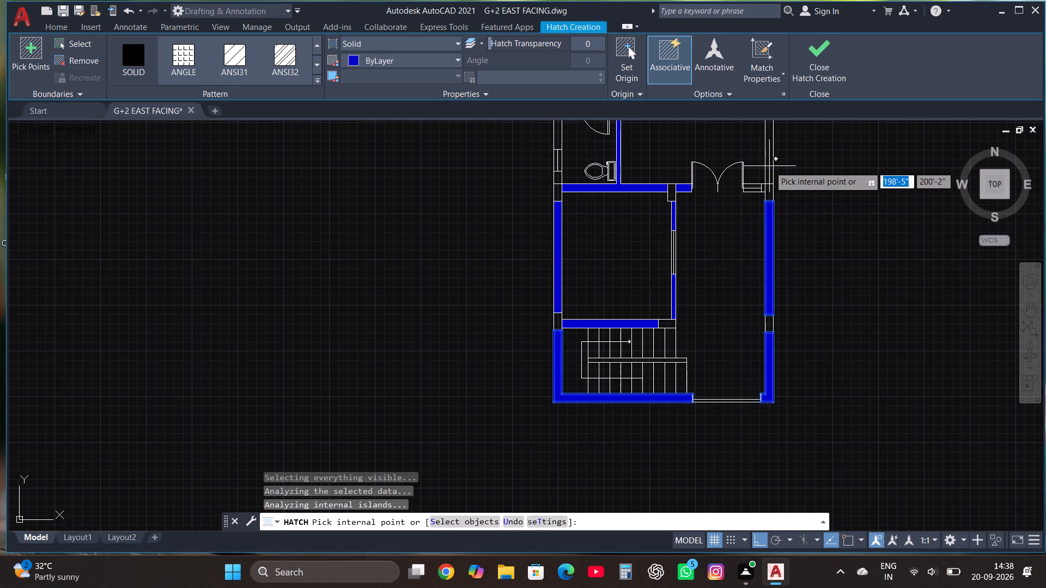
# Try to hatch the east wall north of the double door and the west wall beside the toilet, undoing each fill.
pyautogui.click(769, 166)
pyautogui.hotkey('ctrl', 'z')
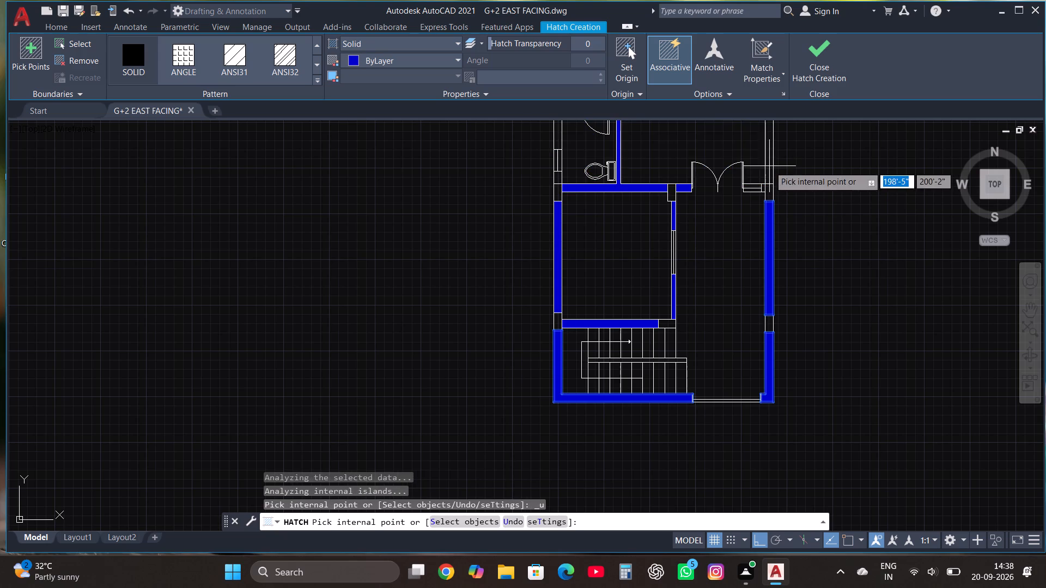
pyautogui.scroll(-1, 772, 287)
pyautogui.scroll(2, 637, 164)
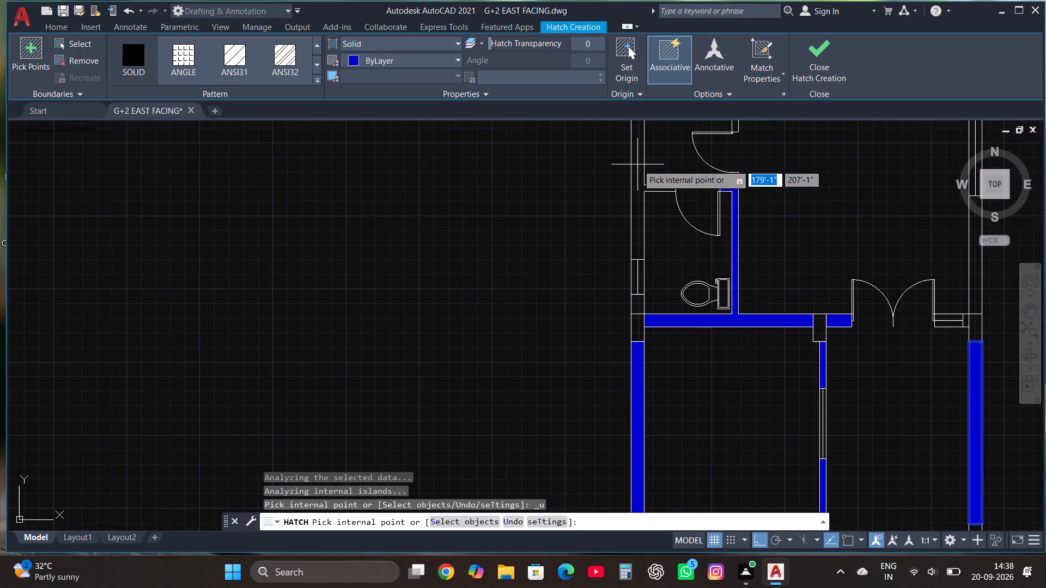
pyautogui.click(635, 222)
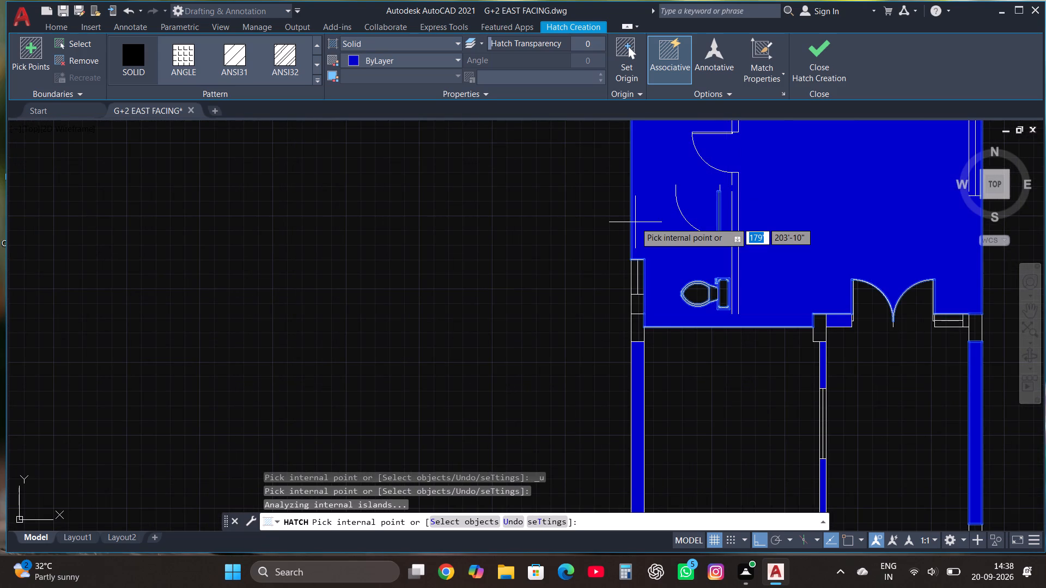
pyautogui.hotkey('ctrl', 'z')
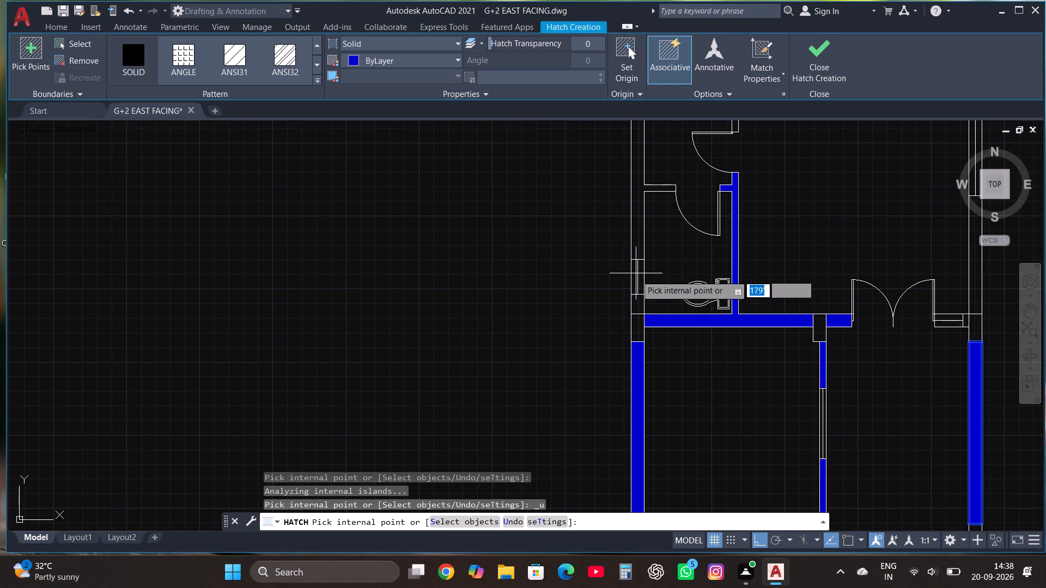
# Solid-hatch the short west wall piece between the toilet window and the column south of it.
pyautogui.click(640, 305)
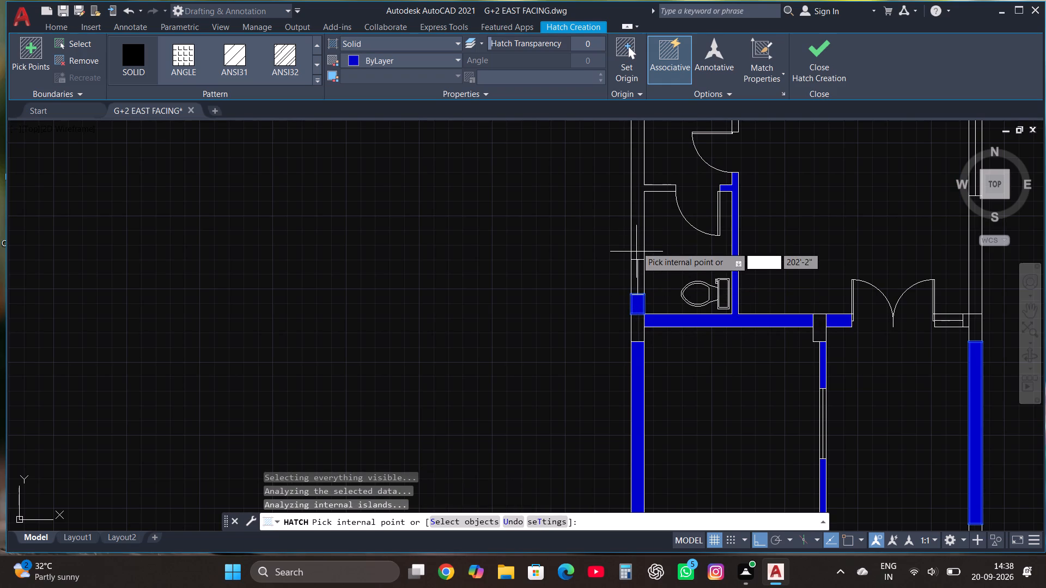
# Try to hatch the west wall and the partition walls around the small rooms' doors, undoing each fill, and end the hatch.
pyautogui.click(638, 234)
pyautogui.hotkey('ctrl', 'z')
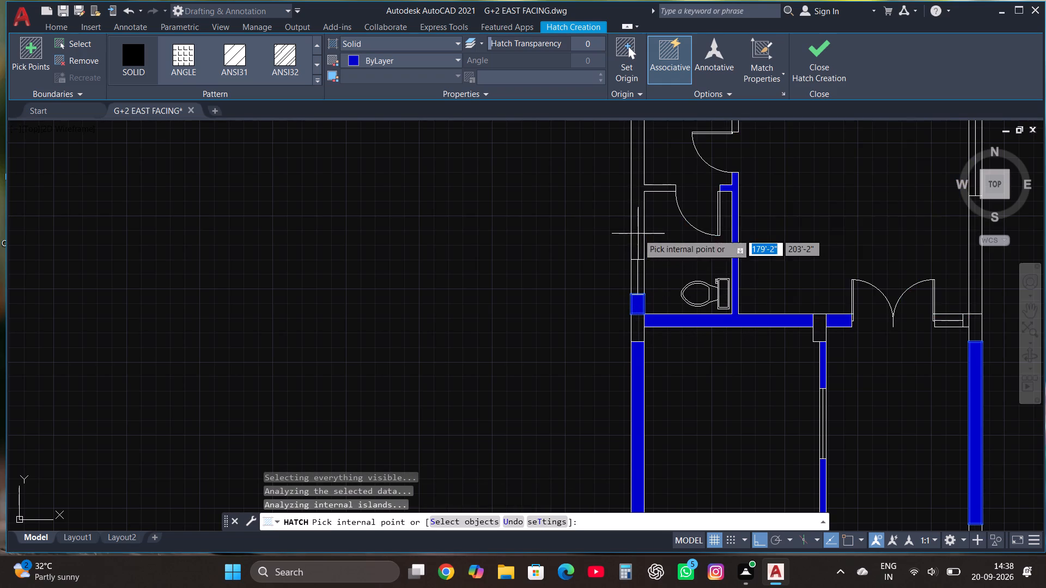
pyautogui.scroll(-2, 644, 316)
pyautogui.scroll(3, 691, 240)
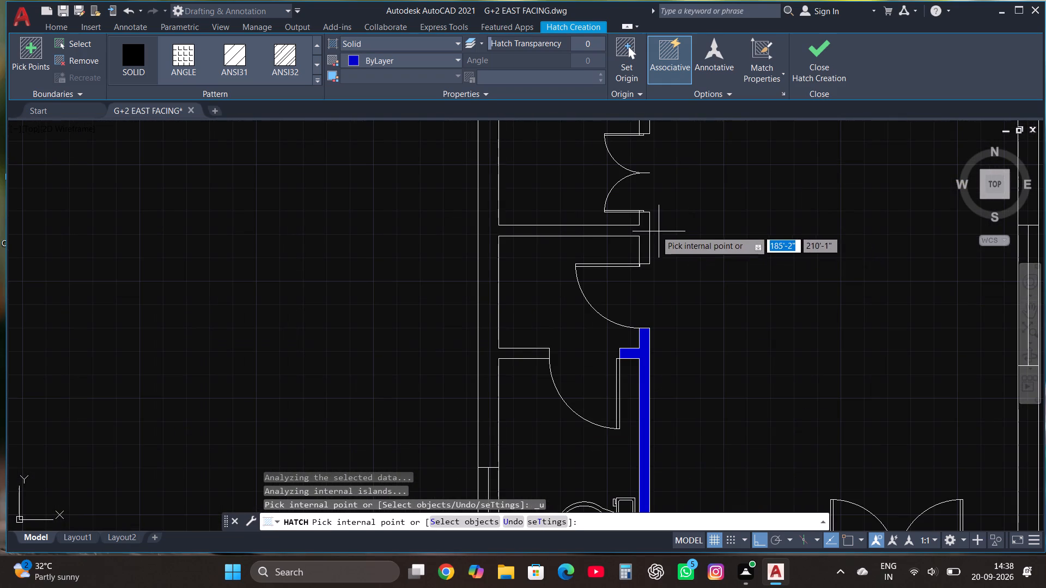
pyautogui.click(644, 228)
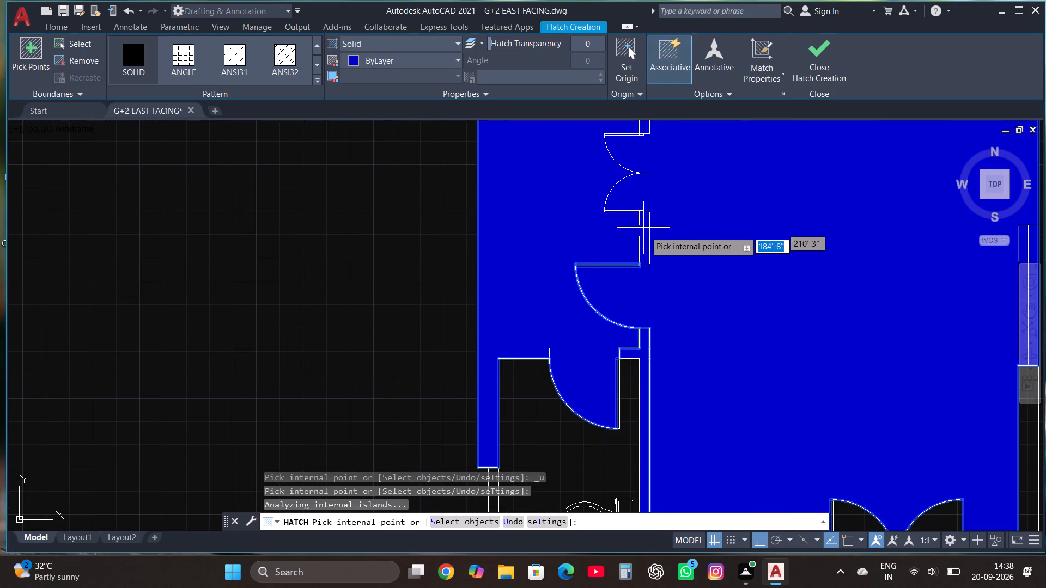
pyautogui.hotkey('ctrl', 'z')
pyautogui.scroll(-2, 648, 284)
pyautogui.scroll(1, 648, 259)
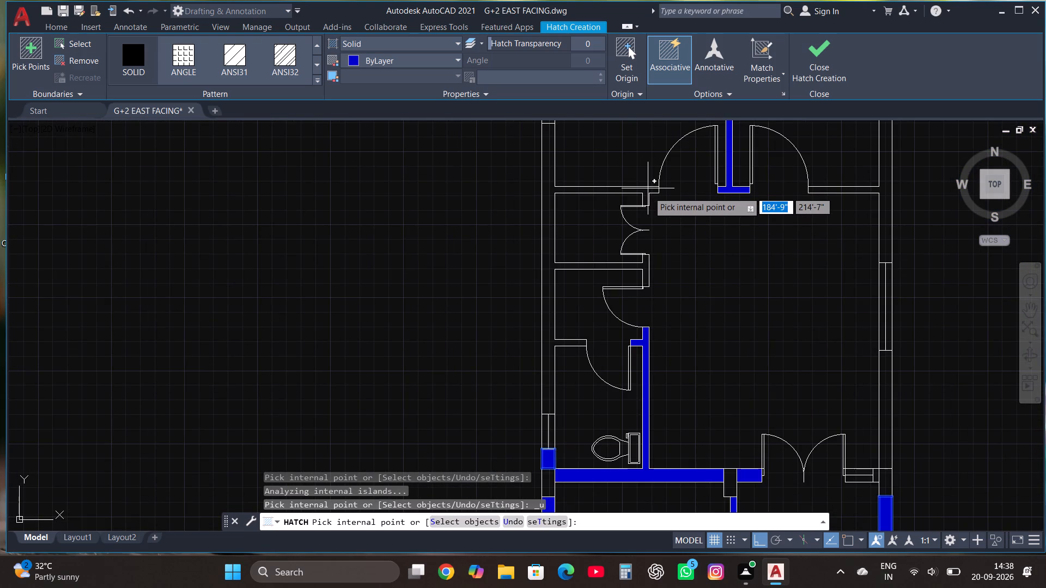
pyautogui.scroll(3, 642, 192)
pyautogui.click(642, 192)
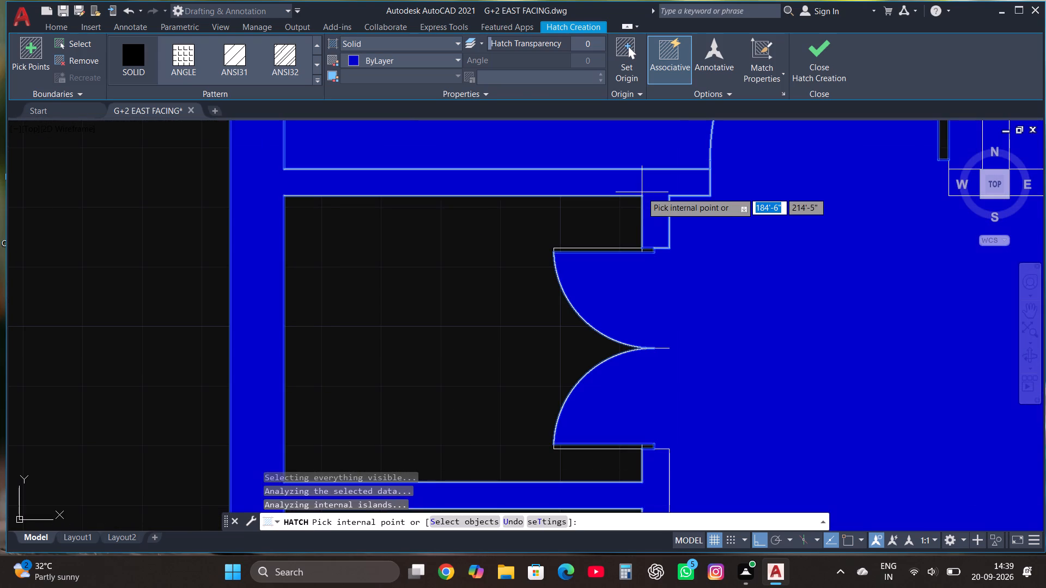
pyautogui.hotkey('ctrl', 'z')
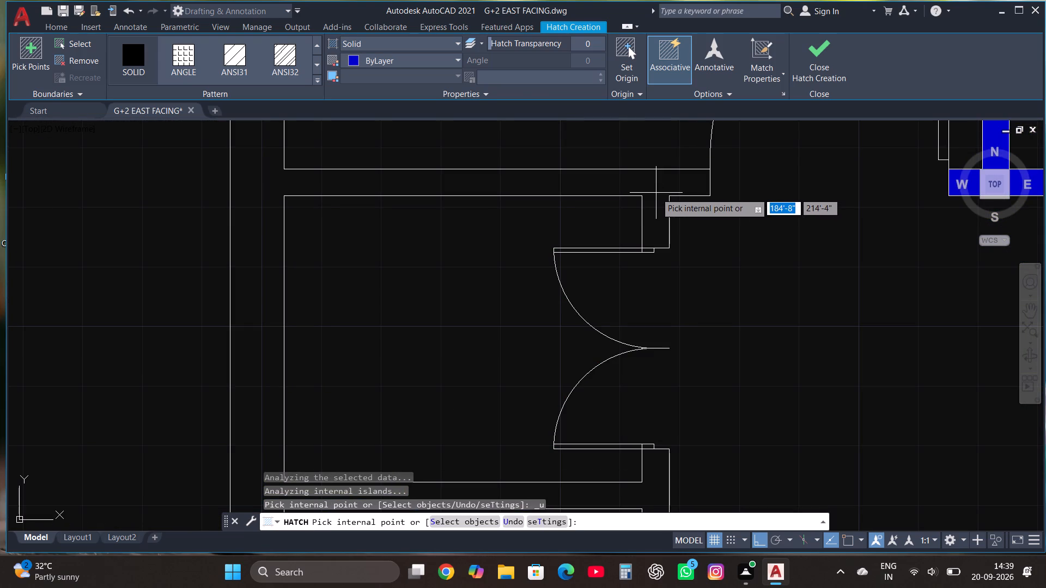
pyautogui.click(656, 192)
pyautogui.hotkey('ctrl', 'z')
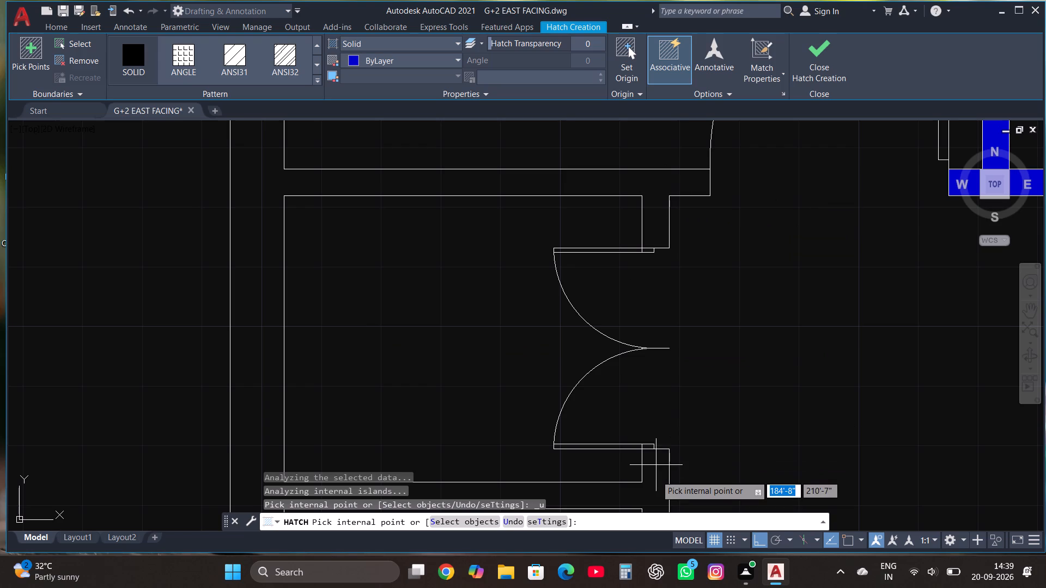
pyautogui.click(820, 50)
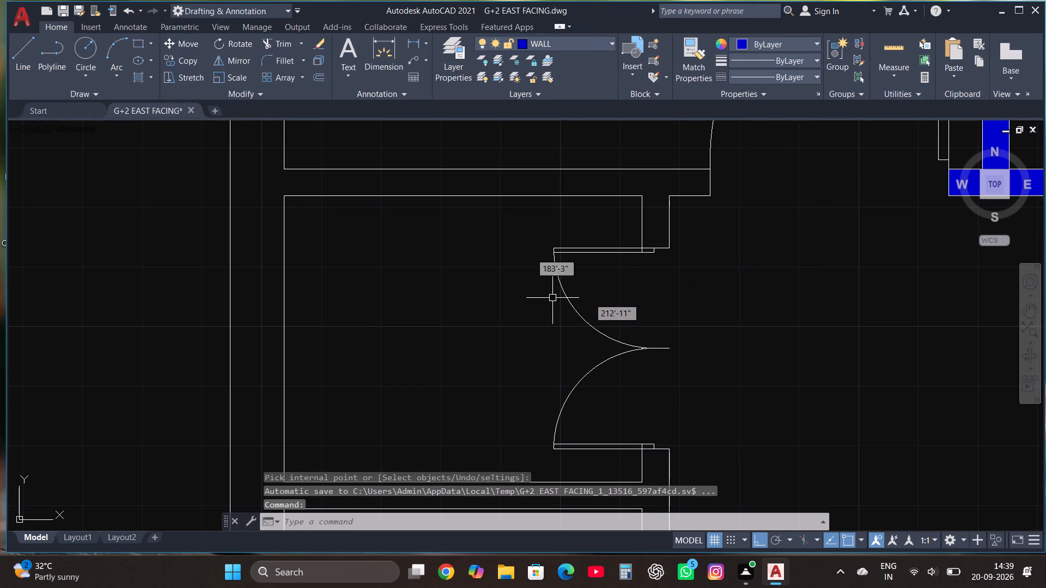
# Draw a horizontal line about 5" long closing the partition wall's end at the small room's double door, at its north leaf.
pyautogui.click(26, 50)
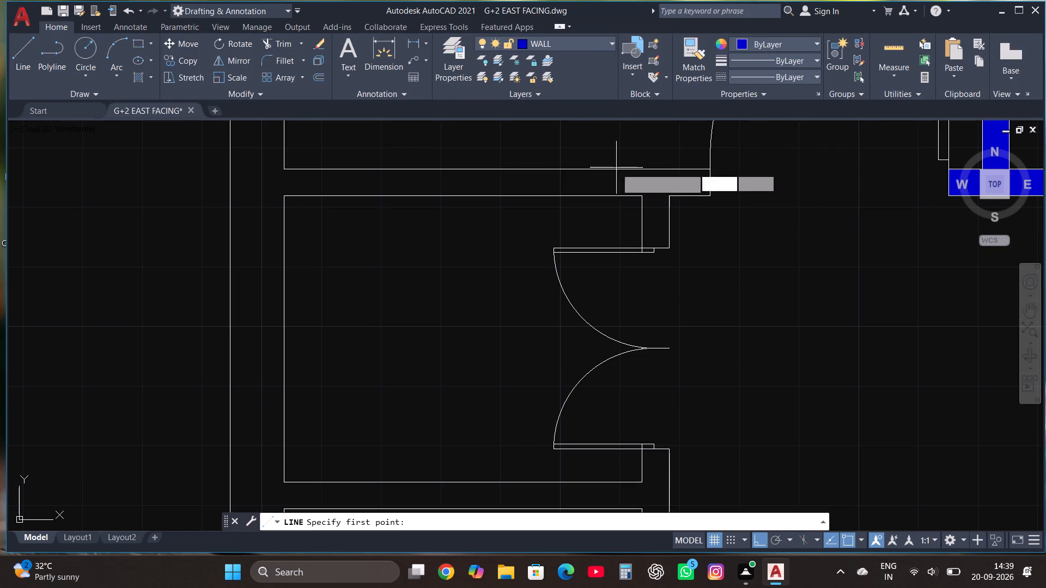
pyautogui.scroll(2, 617, 212)
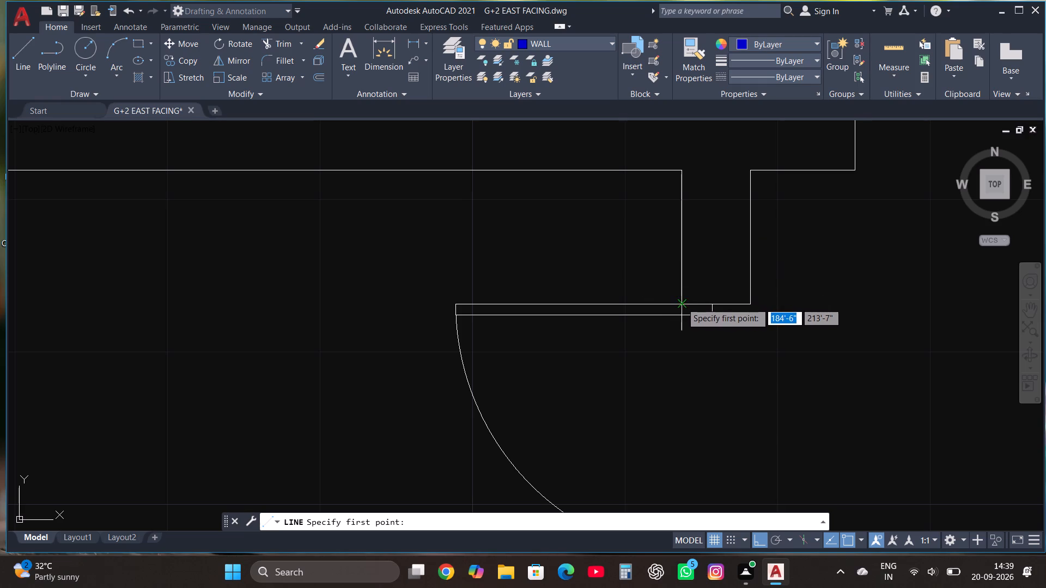
pyautogui.click(683, 303)
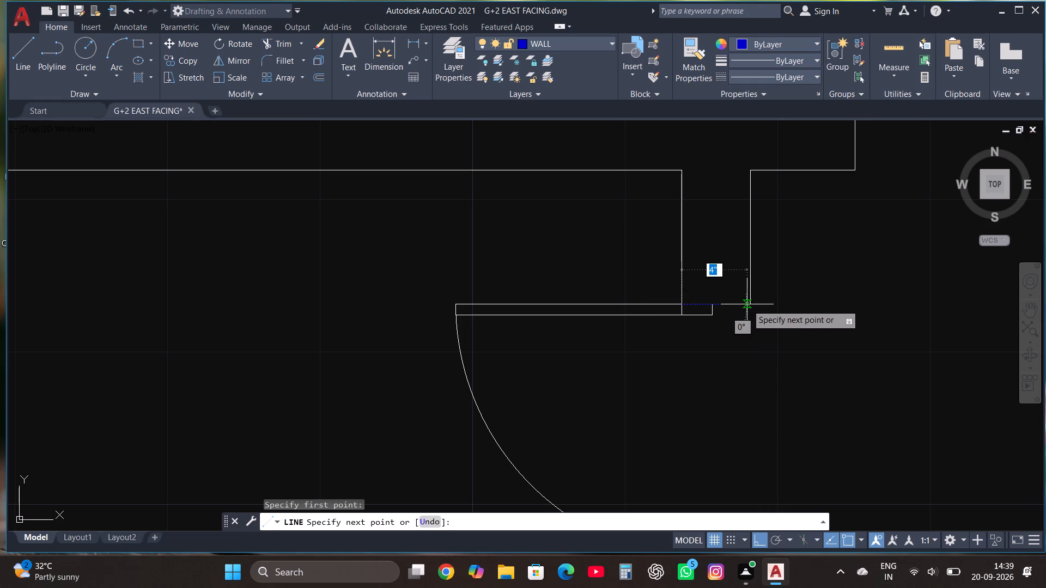
pyautogui.click(751, 304)
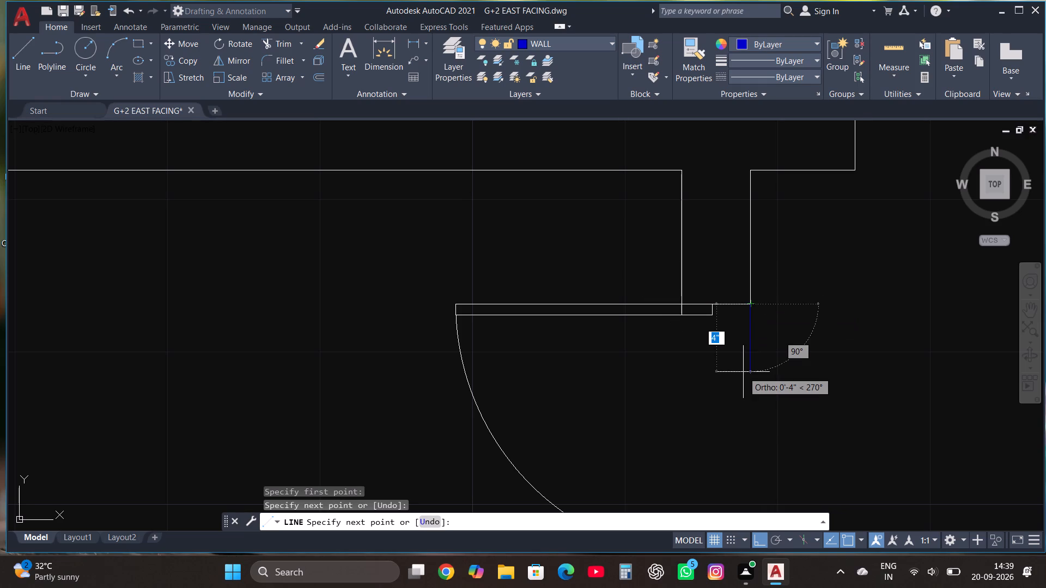
pyautogui.press('Escape')
# Draw a horizontal line about 5" long across the partition wall's end at the double door's north leaf.
pyautogui.click(29, 43)
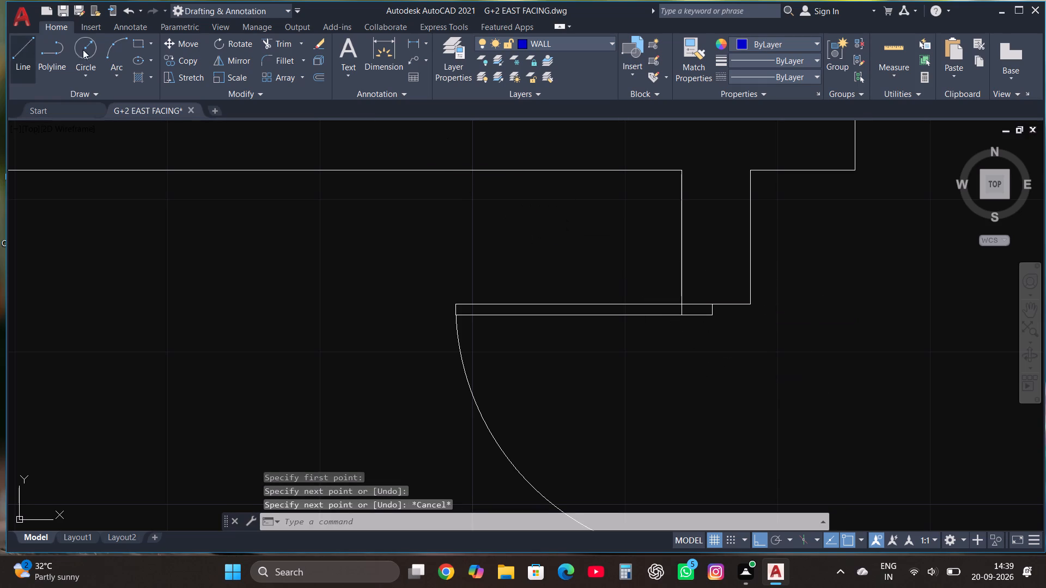
pyautogui.scroll(2, 744, 307)
pyautogui.click(760, 302)
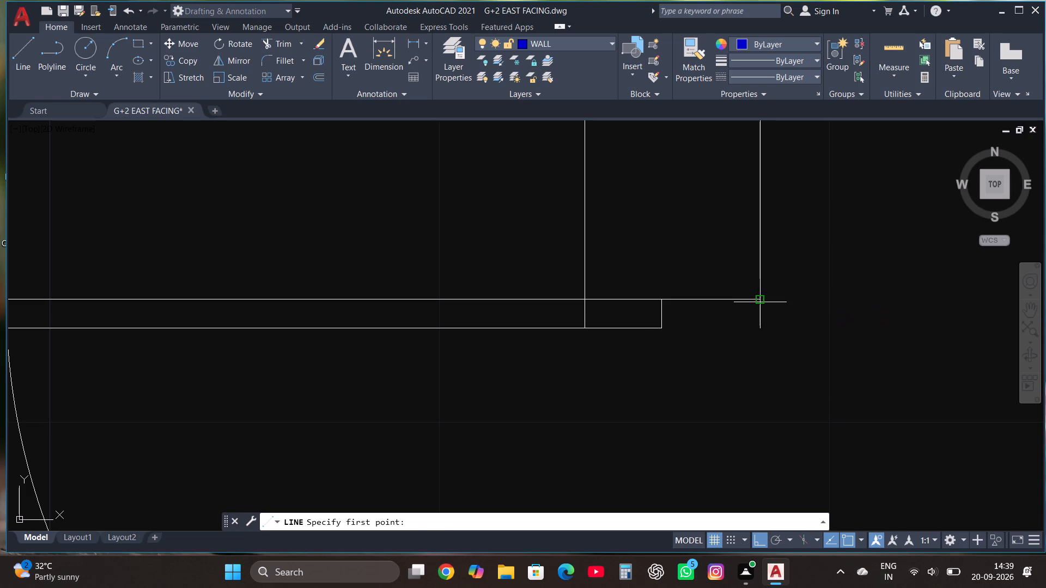
pyautogui.click(585, 300)
# Draw a horizontal line about 4" long across the partition wall's end at the double door's south leaf.
pyautogui.click(19, 50)
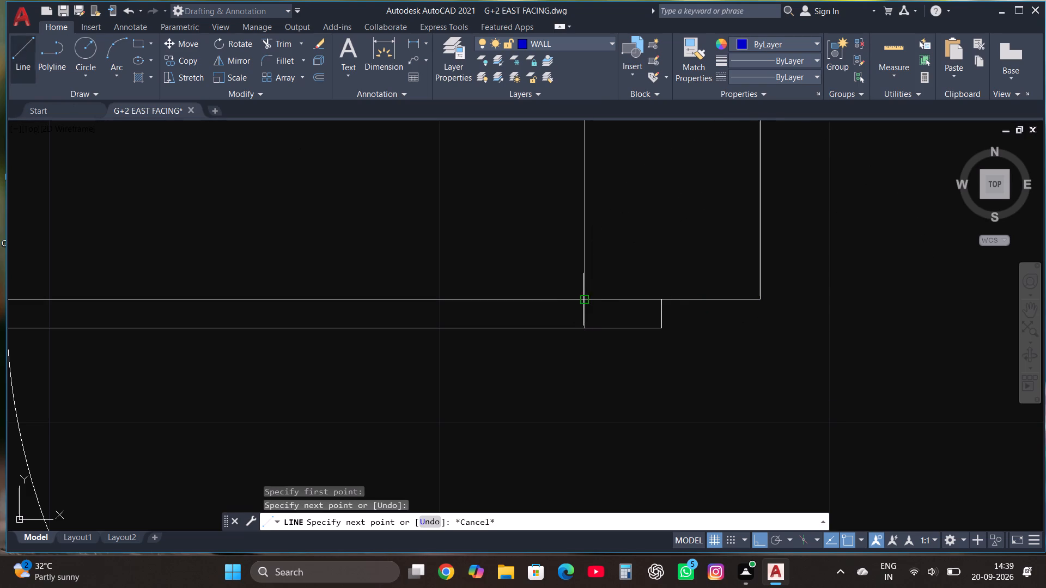
pyautogui.scroll(-6, 499, 228)
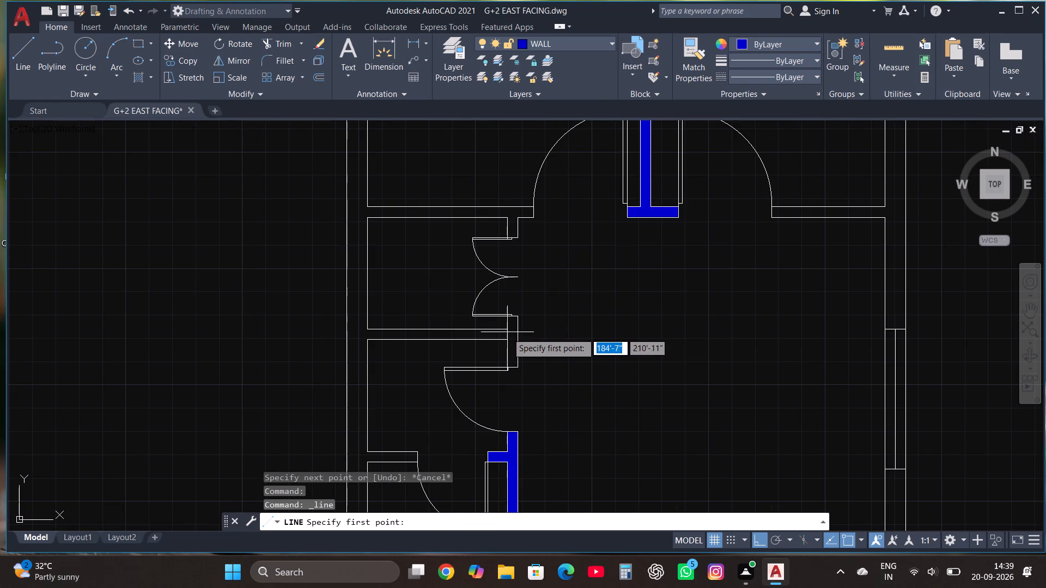
pyautogui.scroll(6, 506, 332)
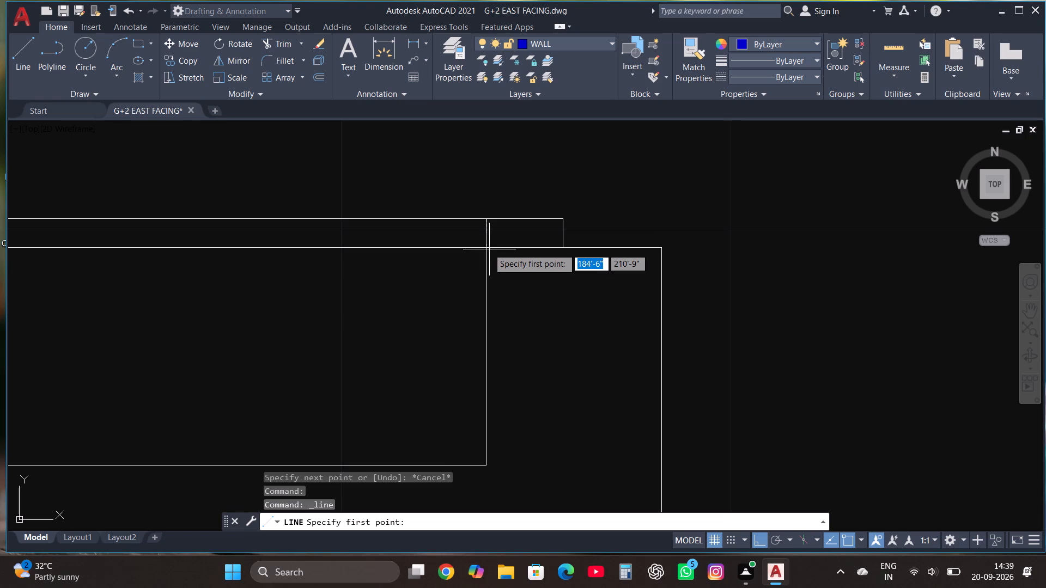
pyautogui.click(487, 247)
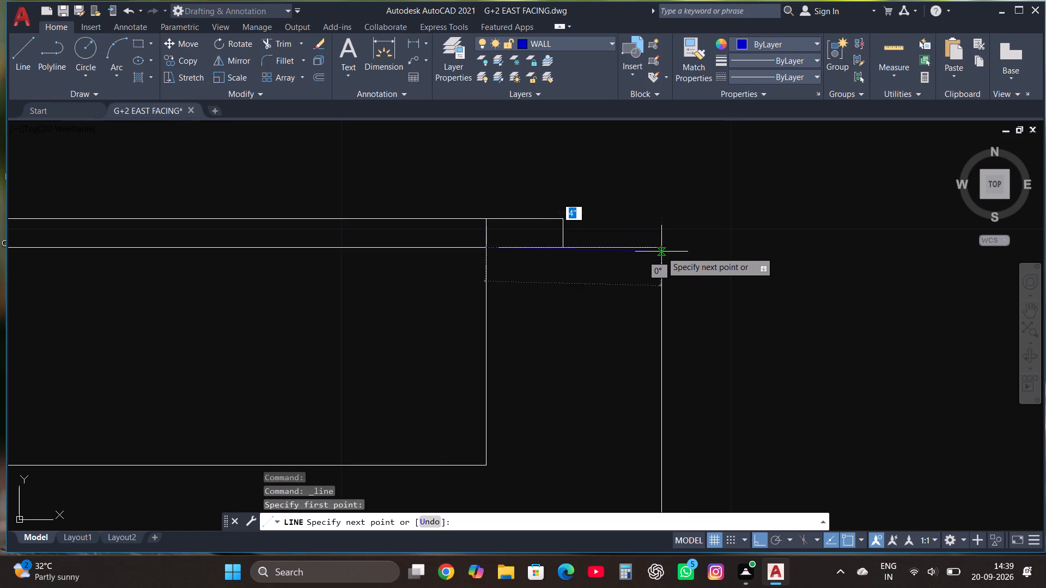
pyautogui.click(663, 249)
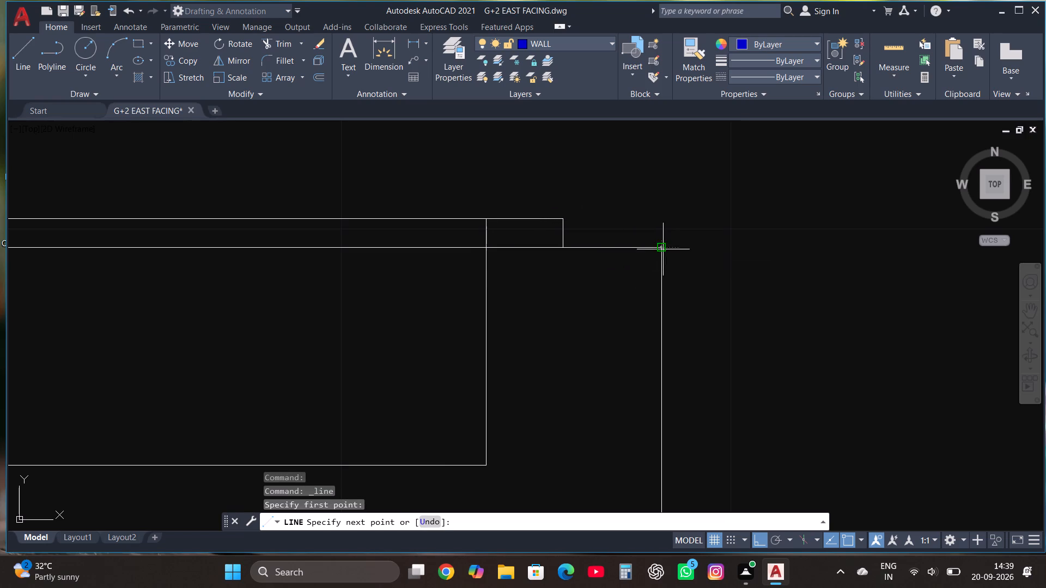
pyautogui.press('Escape')
# Draw a vertical line closing the partition wall's end at the north-west room's door jamb.
pyautogui.scroll(-6, 628, 322)
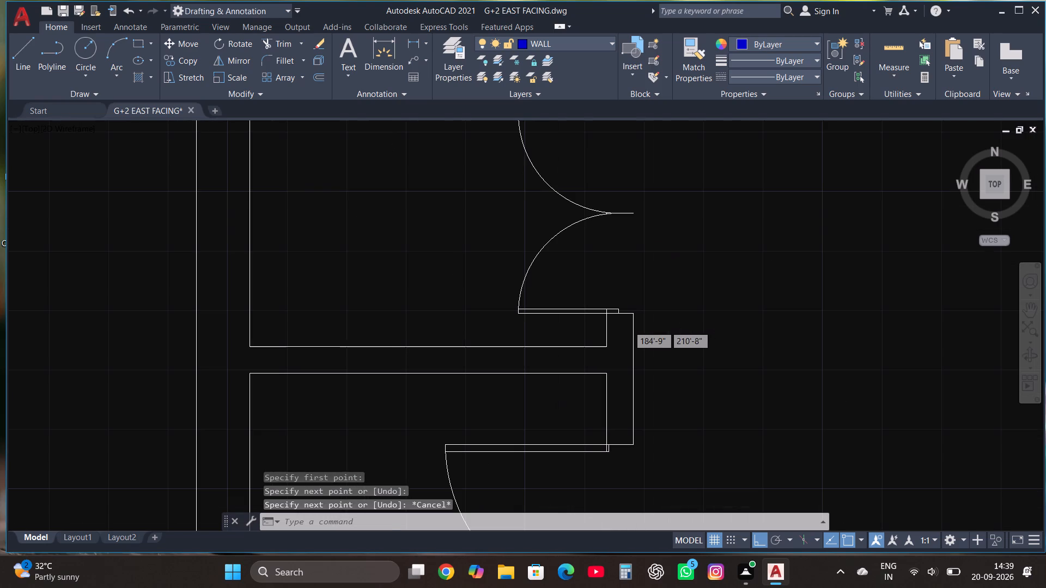
pyautogui.scroll(-1, 627, 326)
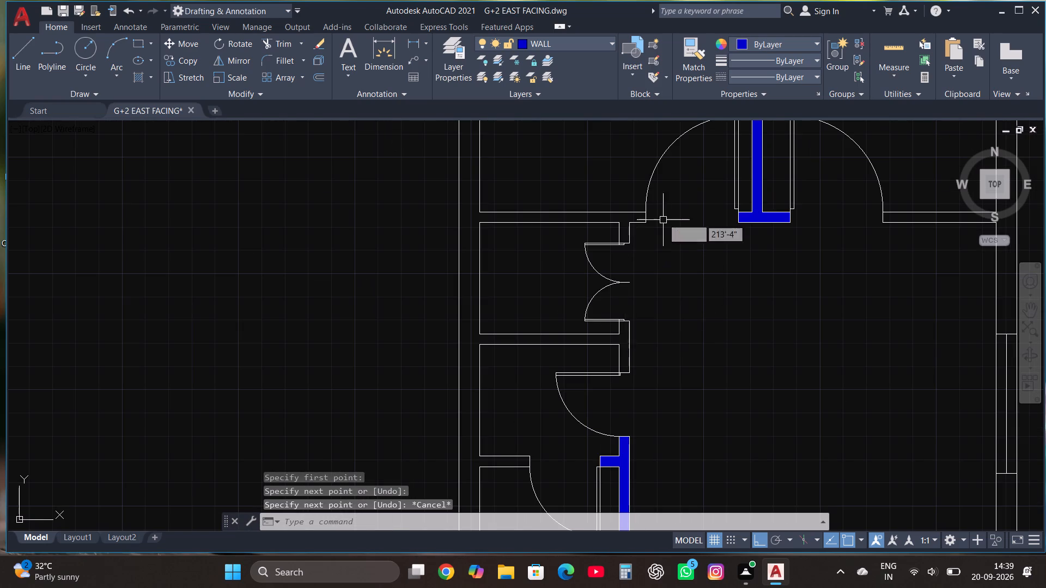
pyautogui.scroll(4, 660, 212)
pyautogui.click(16, 56)
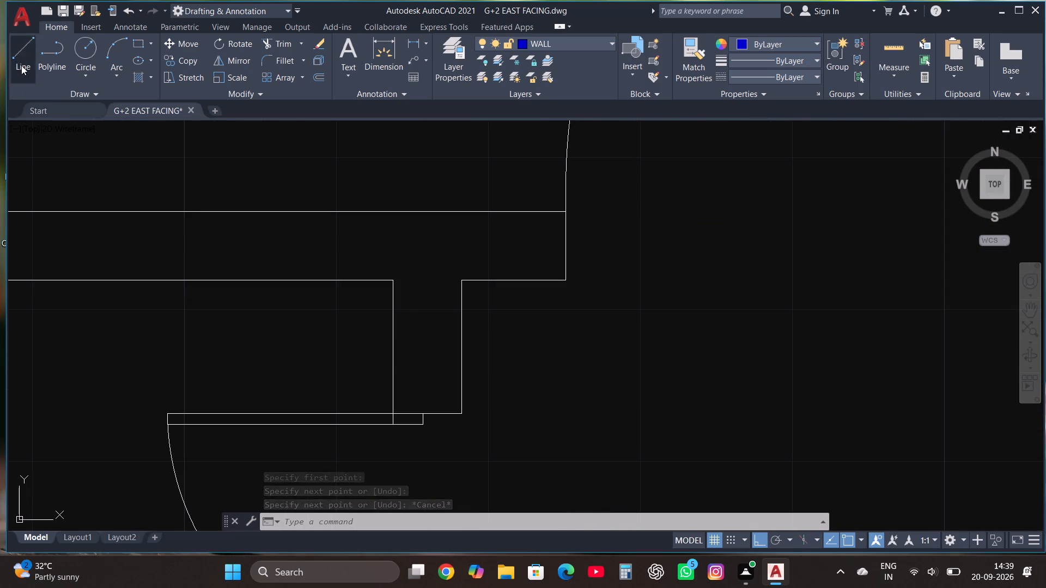
pyautogui.click(565, 279)
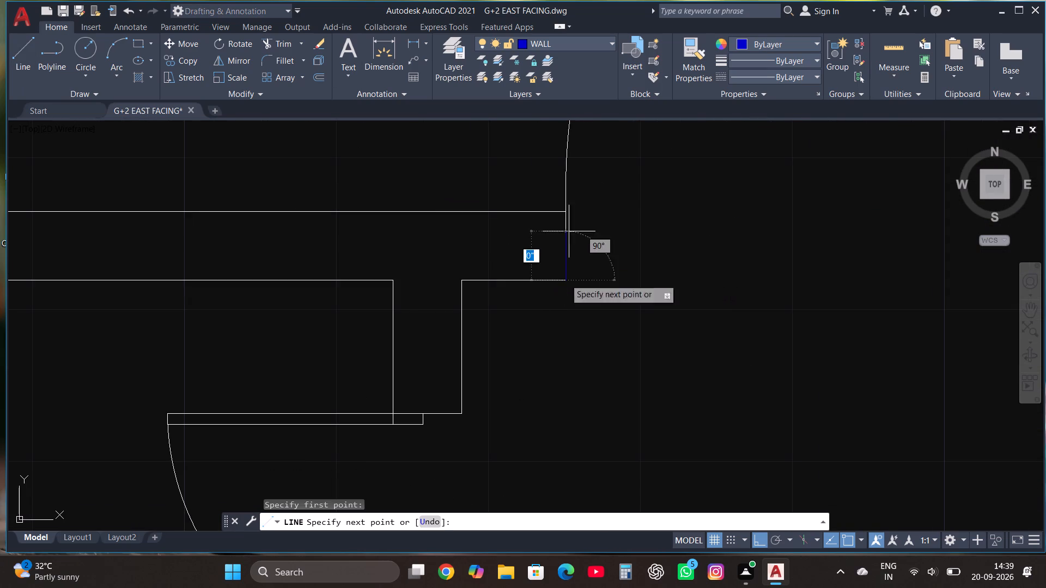
pyautogui.click(567, 212)
pyautogui.press('Escape')
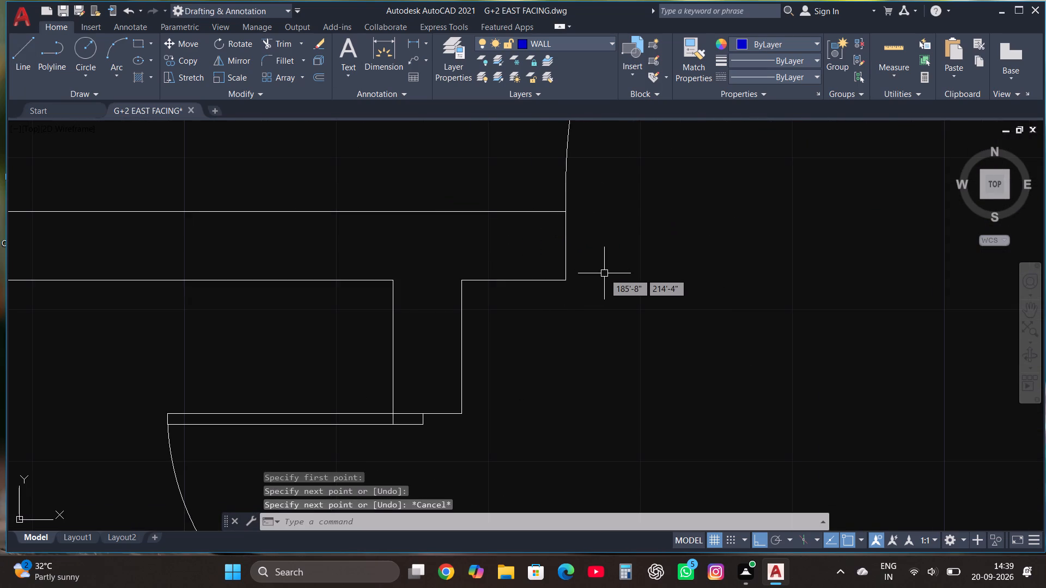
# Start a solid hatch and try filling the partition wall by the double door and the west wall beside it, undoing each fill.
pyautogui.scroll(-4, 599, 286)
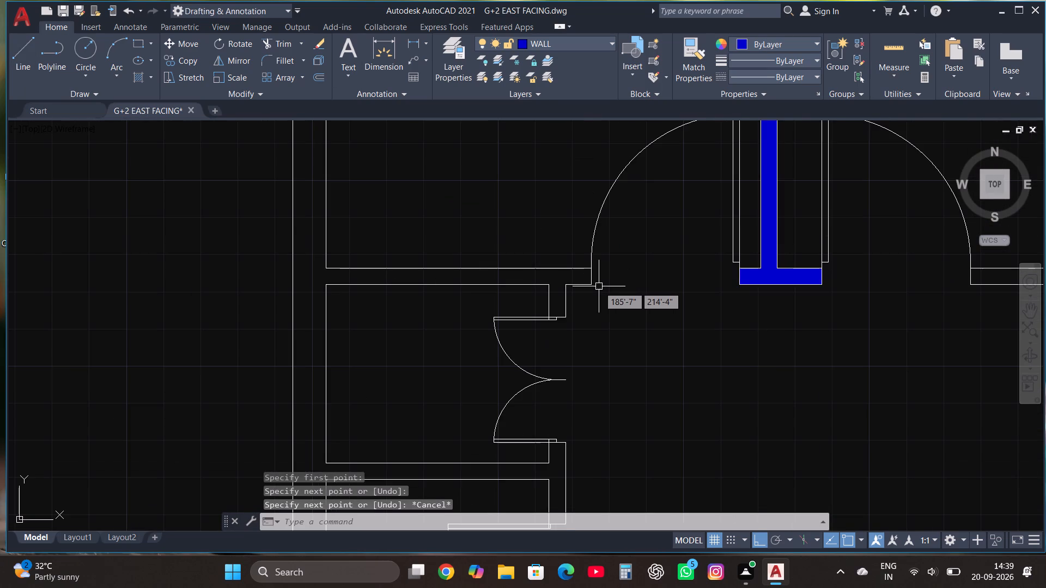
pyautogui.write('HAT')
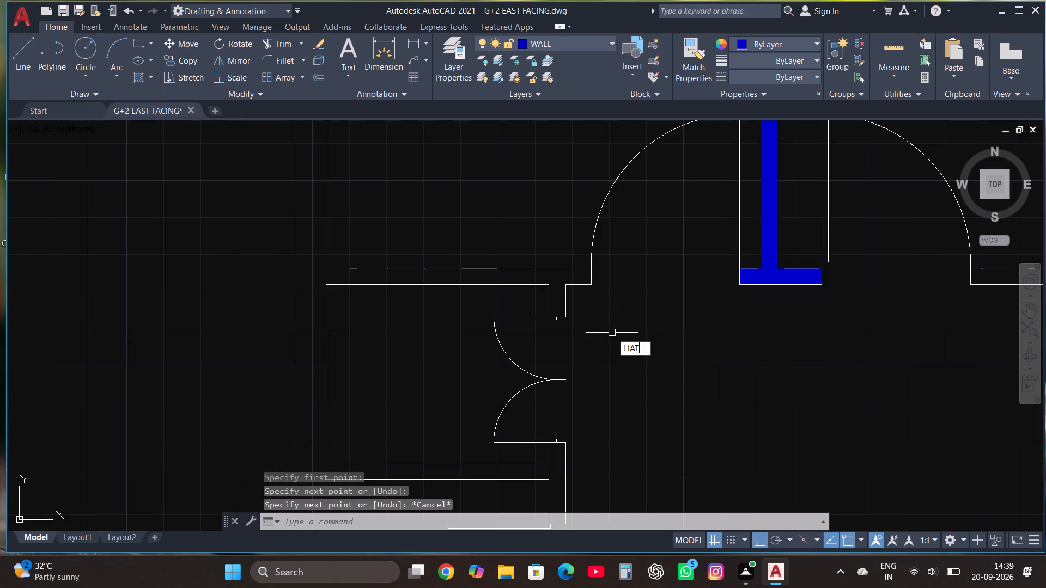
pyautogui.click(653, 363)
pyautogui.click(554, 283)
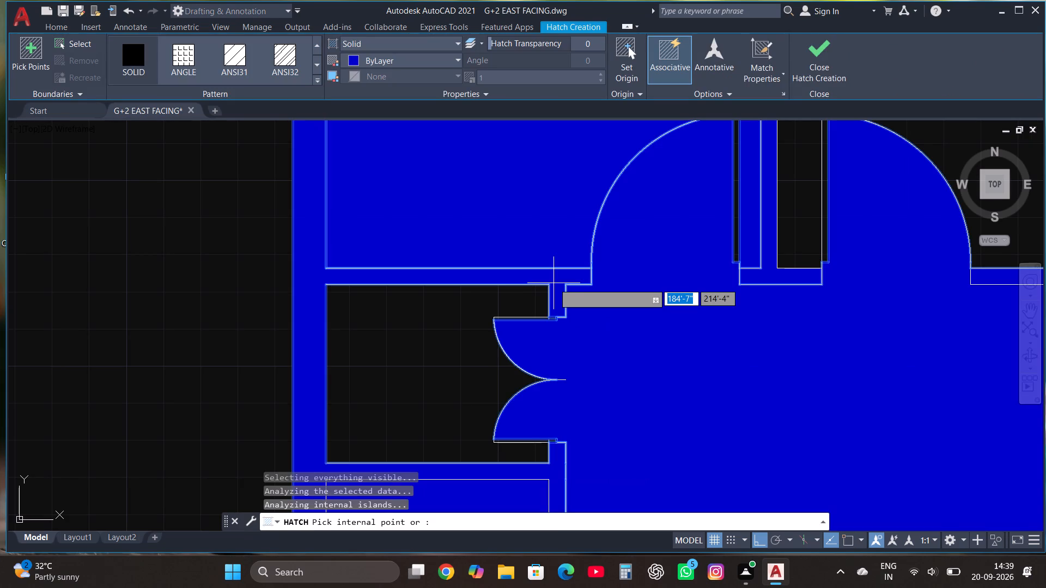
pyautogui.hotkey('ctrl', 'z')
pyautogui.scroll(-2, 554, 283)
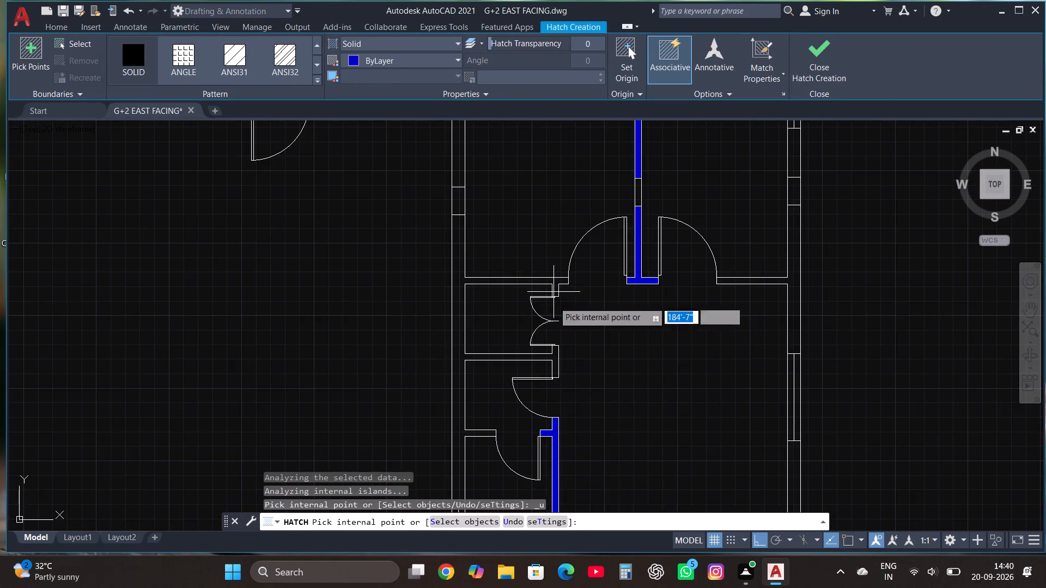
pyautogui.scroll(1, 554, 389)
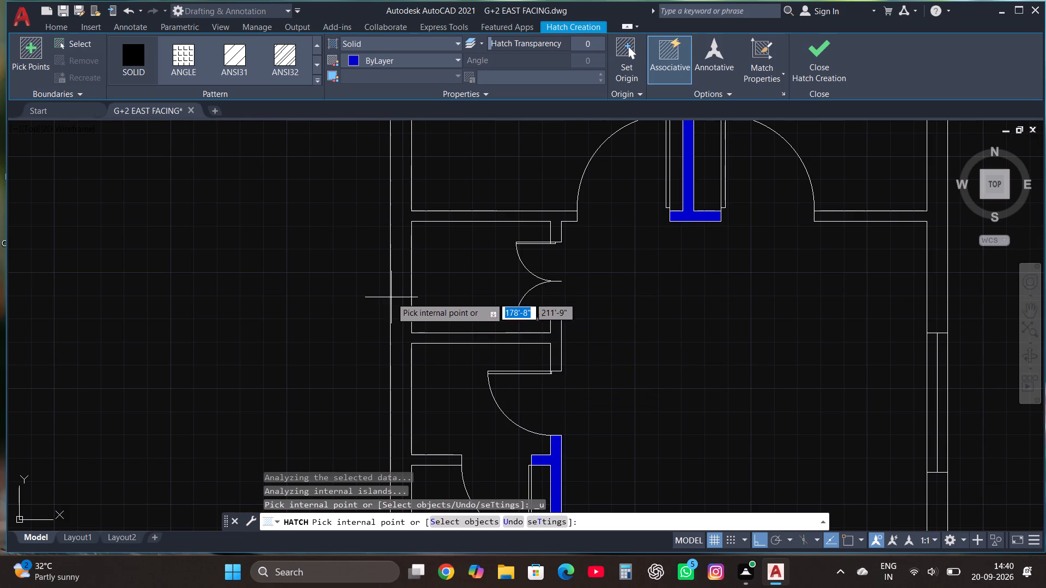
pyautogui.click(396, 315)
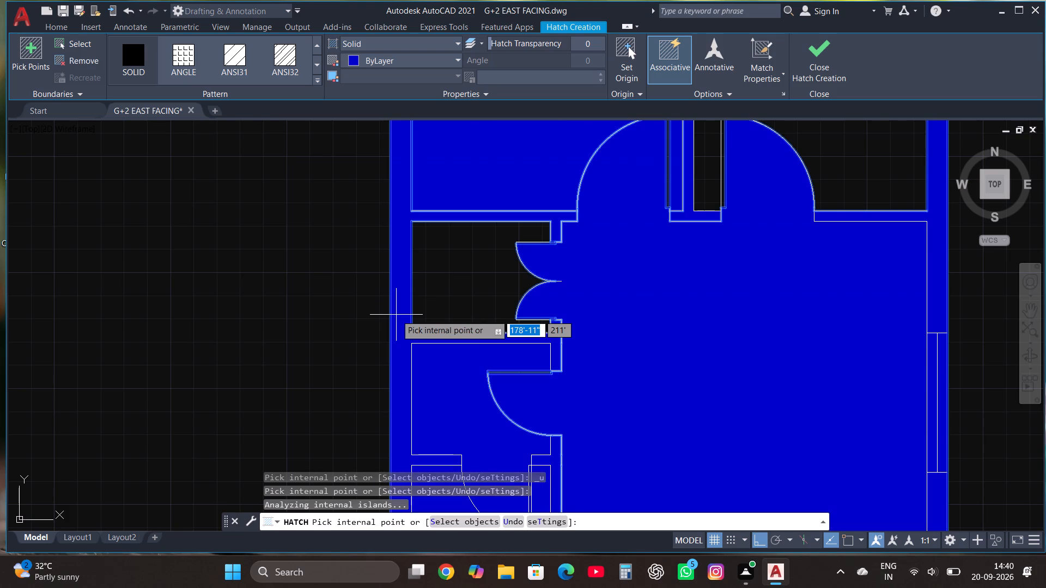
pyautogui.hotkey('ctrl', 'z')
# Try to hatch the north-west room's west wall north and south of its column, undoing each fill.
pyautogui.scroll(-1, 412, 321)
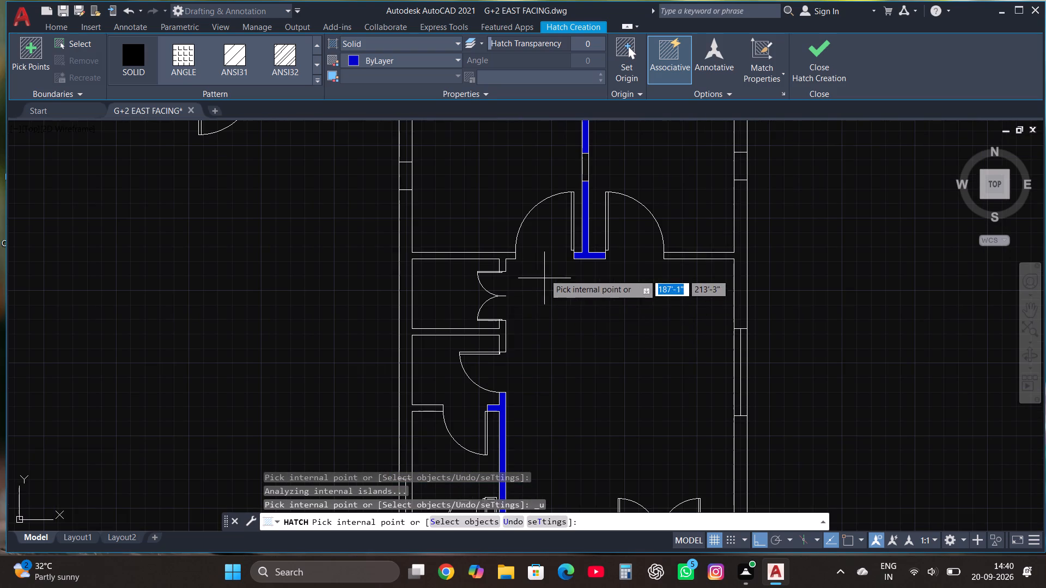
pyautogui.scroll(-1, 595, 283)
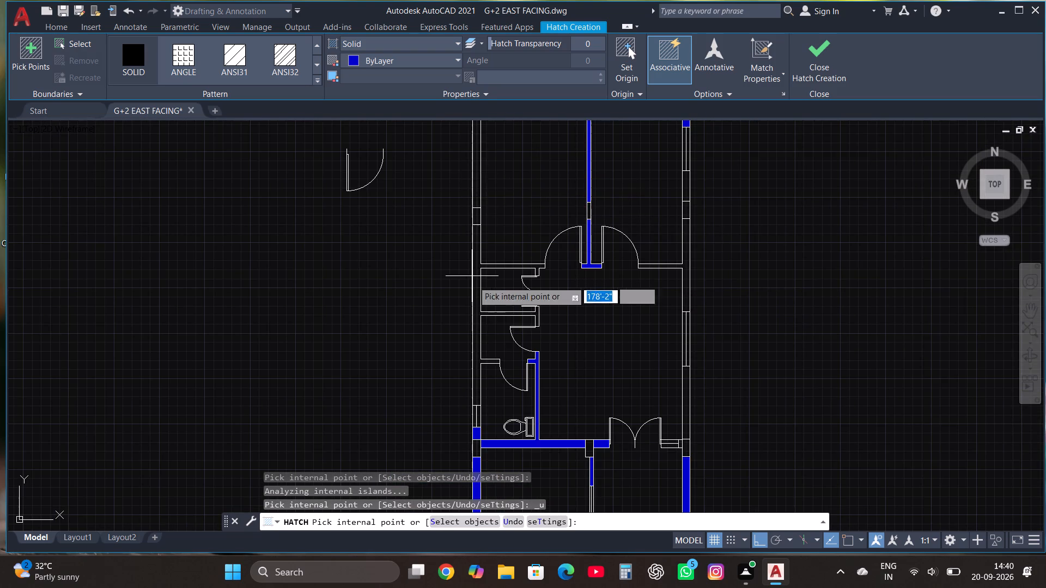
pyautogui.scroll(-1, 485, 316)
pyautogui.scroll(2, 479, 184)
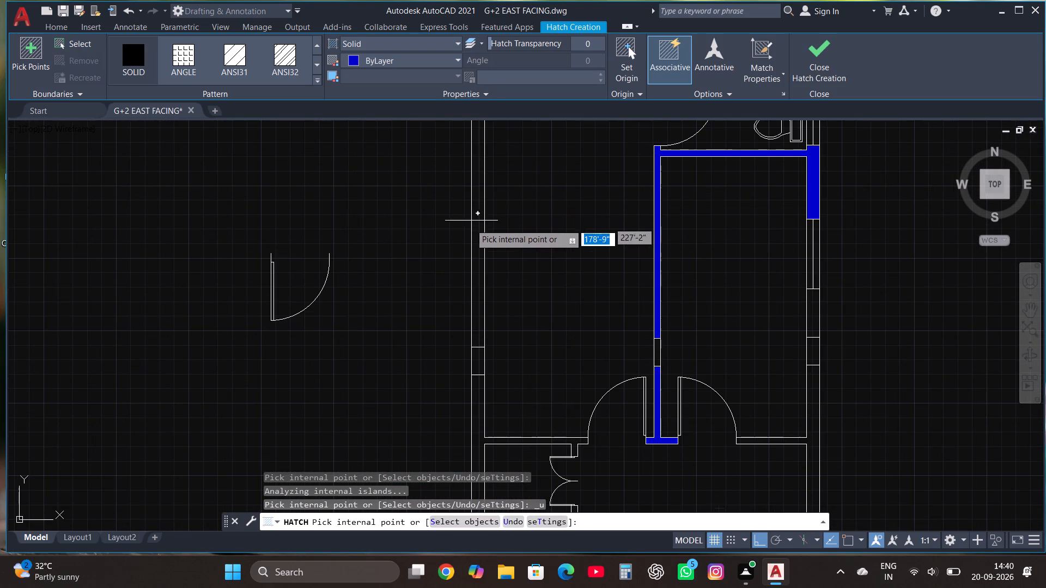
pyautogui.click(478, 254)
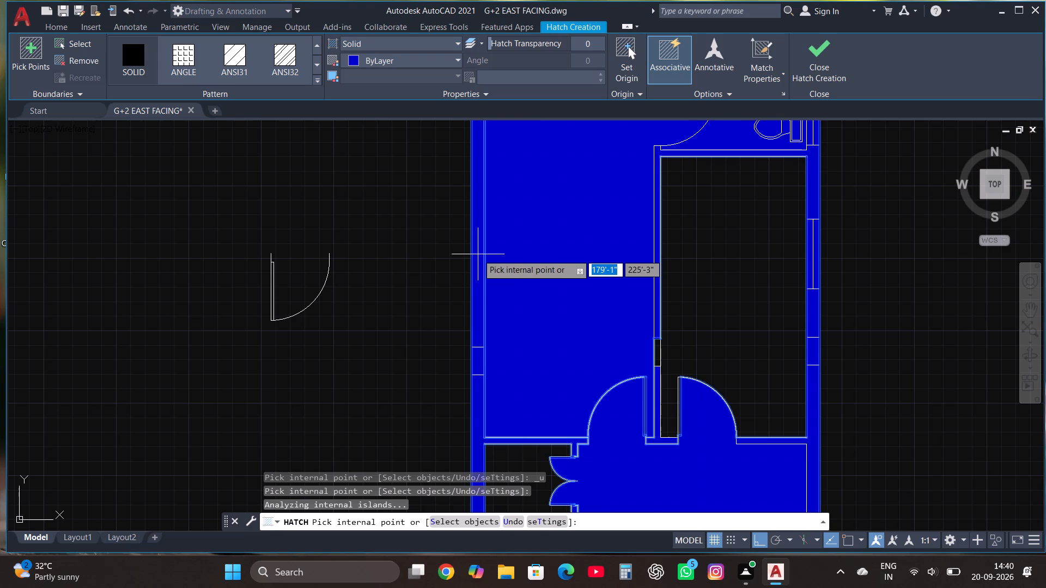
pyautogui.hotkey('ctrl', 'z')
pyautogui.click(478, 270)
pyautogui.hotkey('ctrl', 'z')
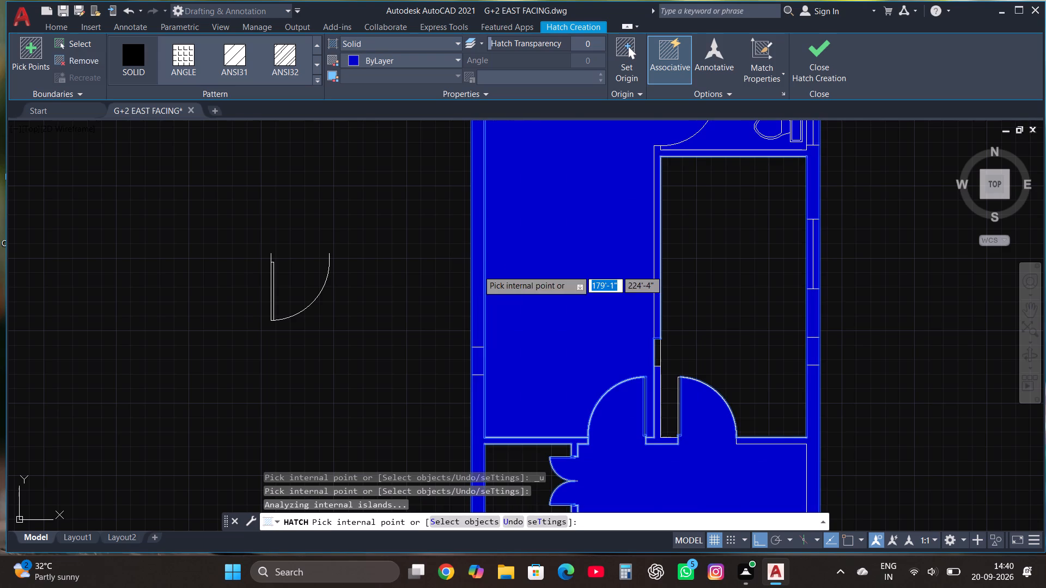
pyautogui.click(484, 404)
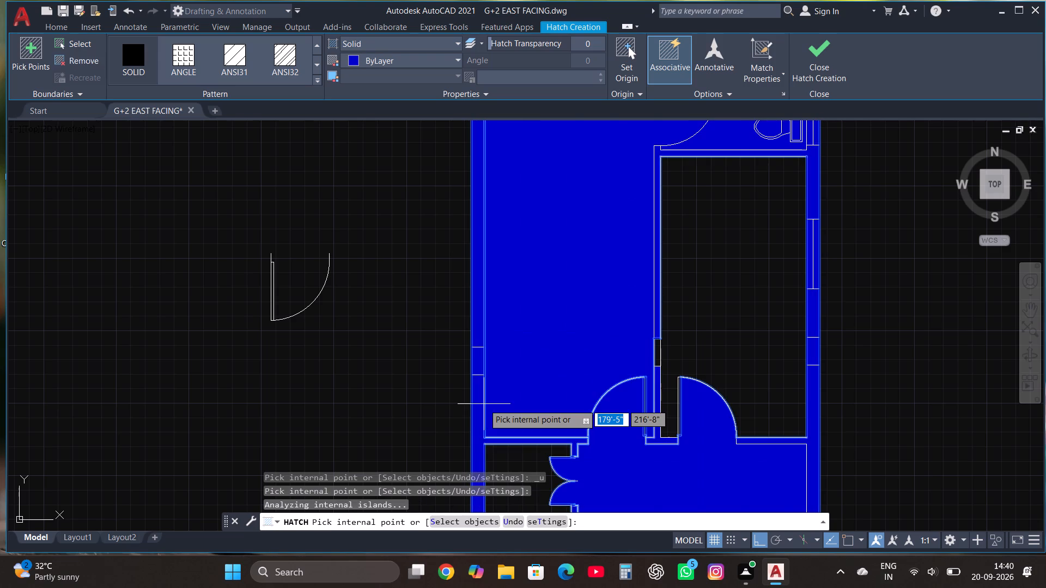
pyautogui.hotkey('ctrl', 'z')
# Solid-hatch the east wall segments between the windows and columns, including the short partition wall beside the north-east room's door.
pyautogui.click(816, 315)
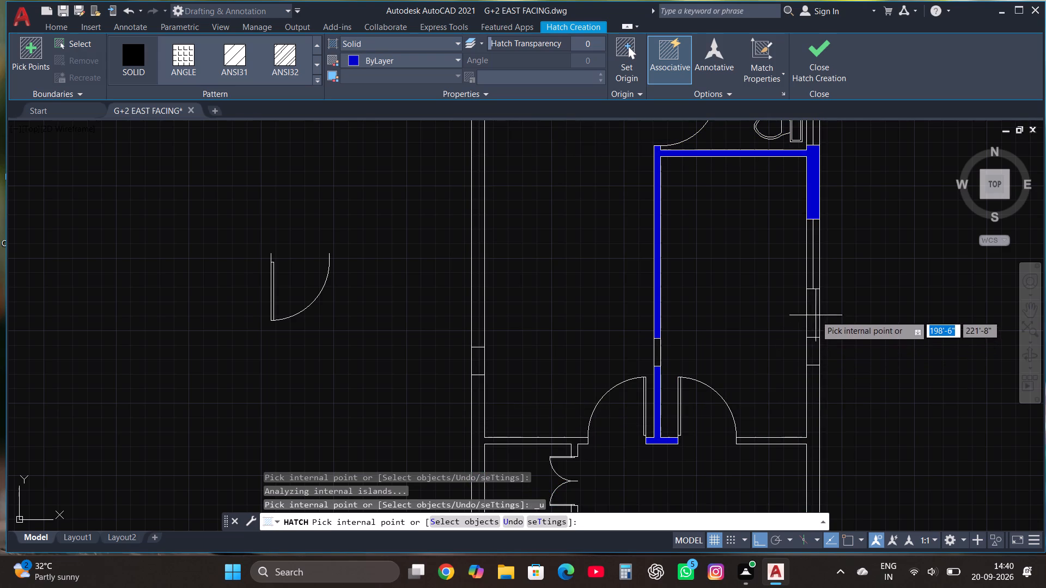
pyautogui.click(812, 399)
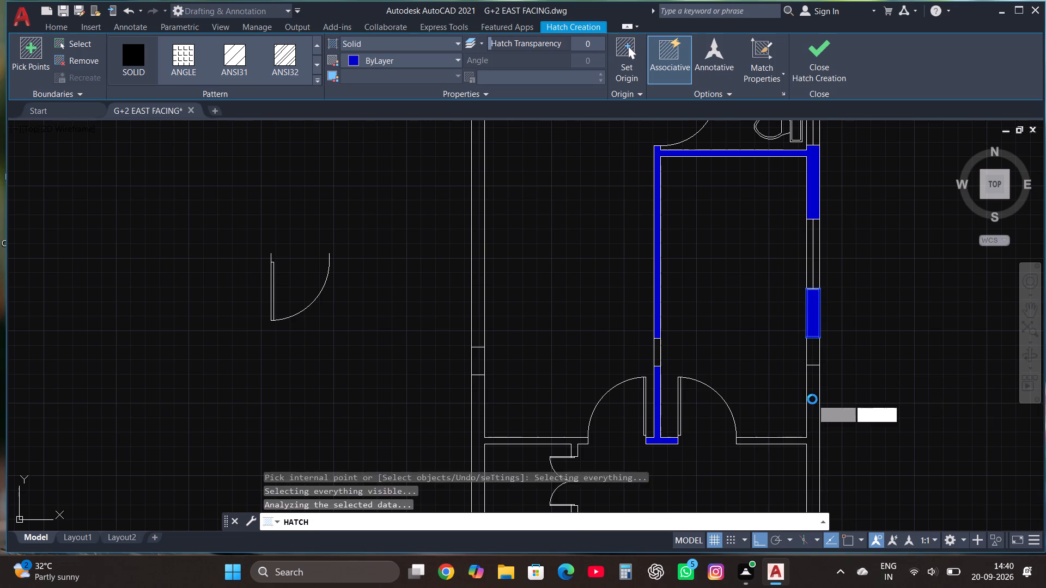
pyautogui.scroll(-2, 761, 301)
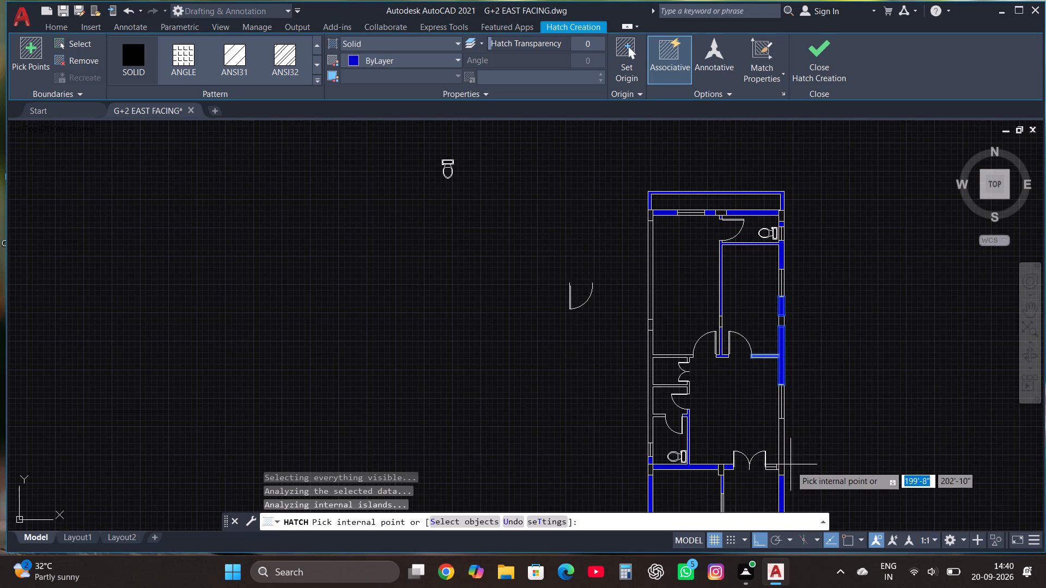
pyautogui.scroll(2, 790, 470)
pyautogui.click(769, 405)
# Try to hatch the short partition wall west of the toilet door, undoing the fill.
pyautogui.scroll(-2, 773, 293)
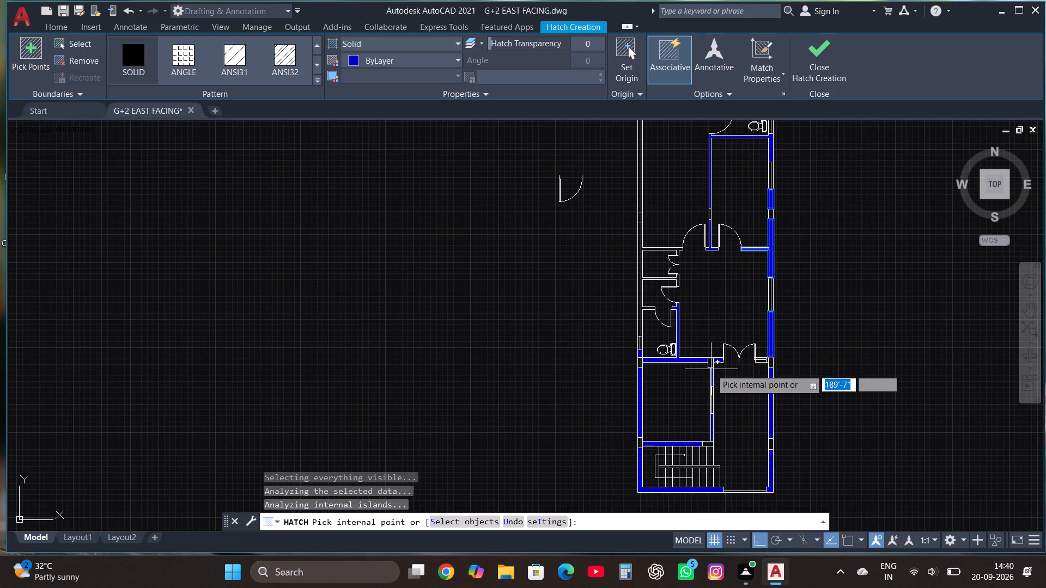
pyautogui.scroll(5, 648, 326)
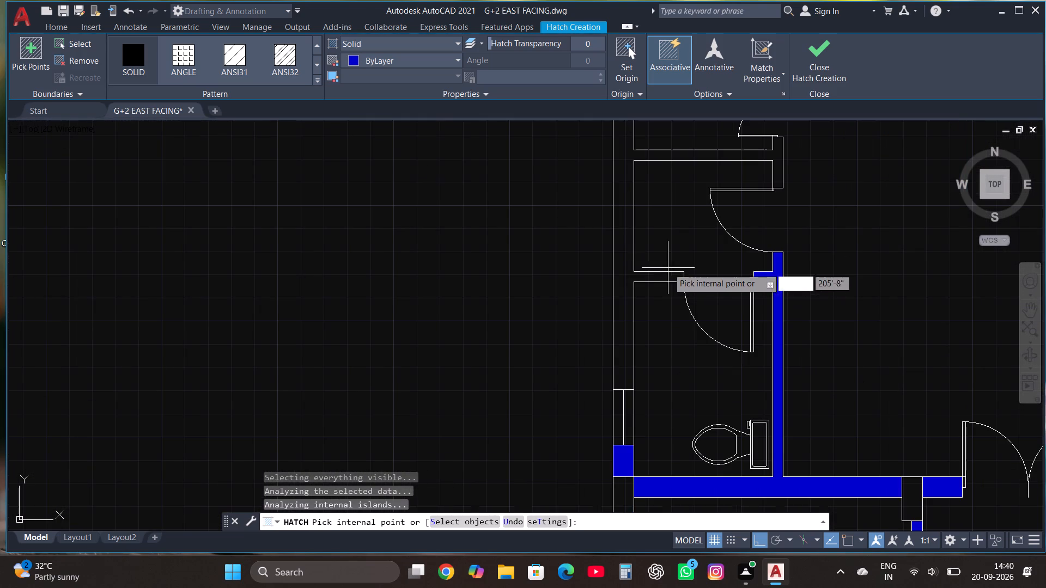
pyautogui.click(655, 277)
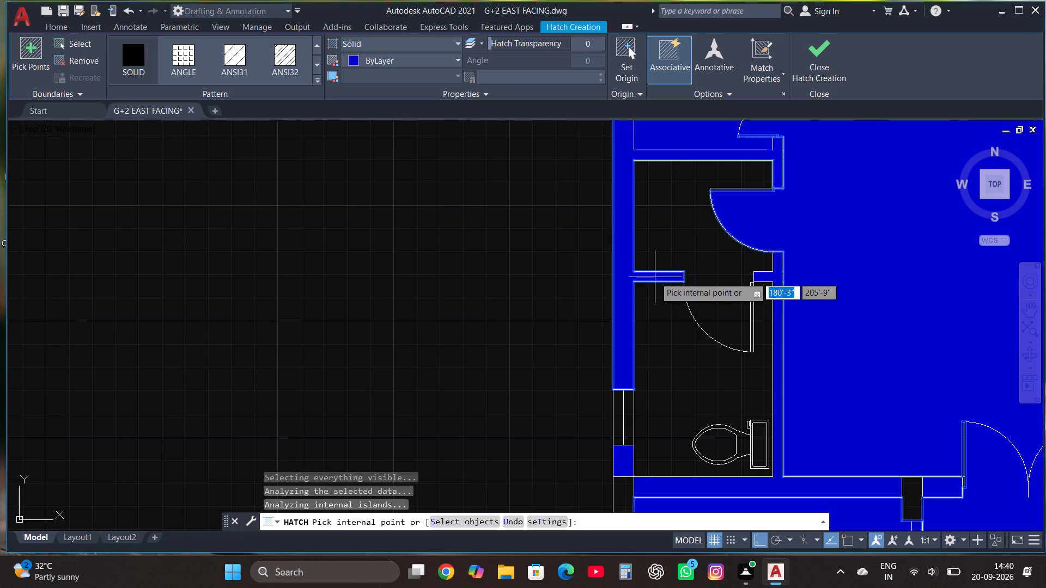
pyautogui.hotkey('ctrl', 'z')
# Solid-hatch the north-west room's west wall between its north and south columns.
pyautogui.scroll(-2, 655, 277)
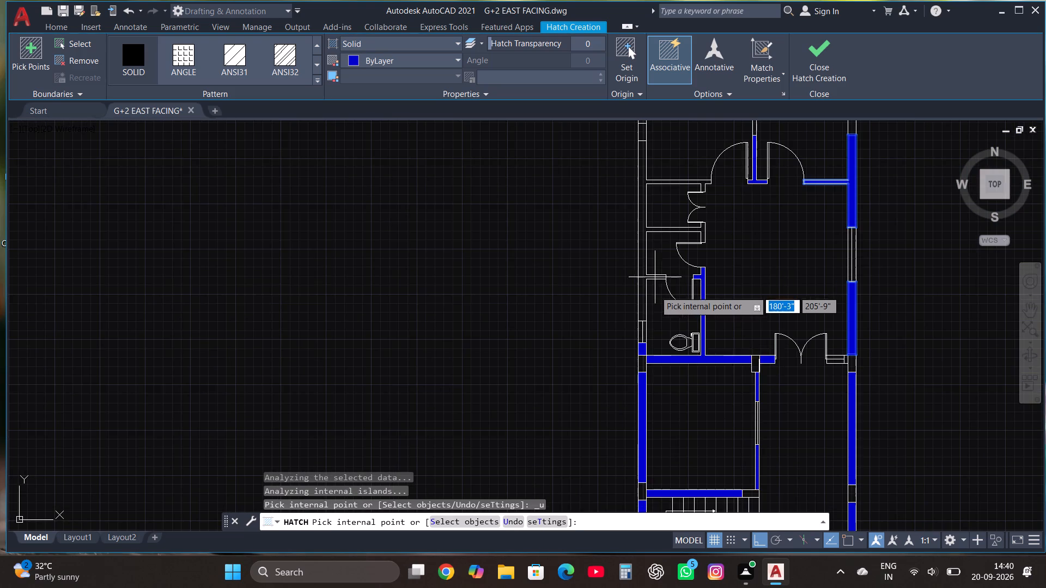
pyautogui.scroll(-1, 646, 430)
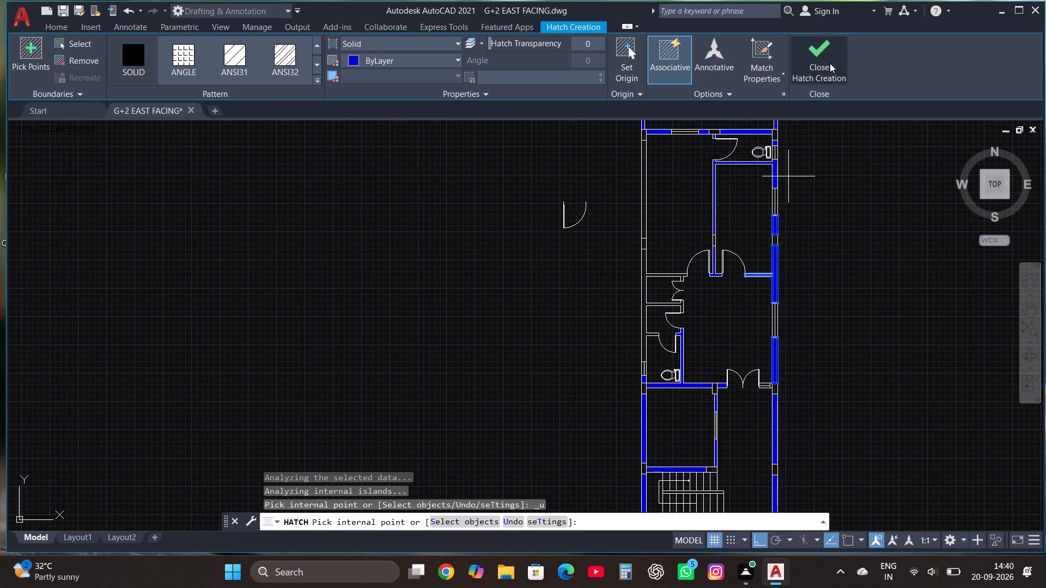
pyautogui.click(643, 196)
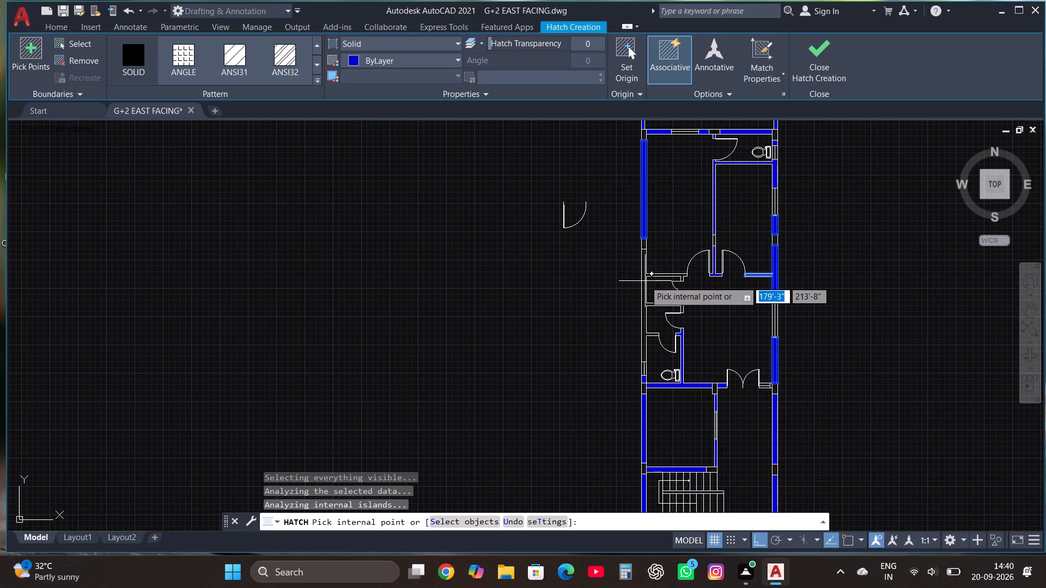
pyautogui.scroll(2, 642, 280)
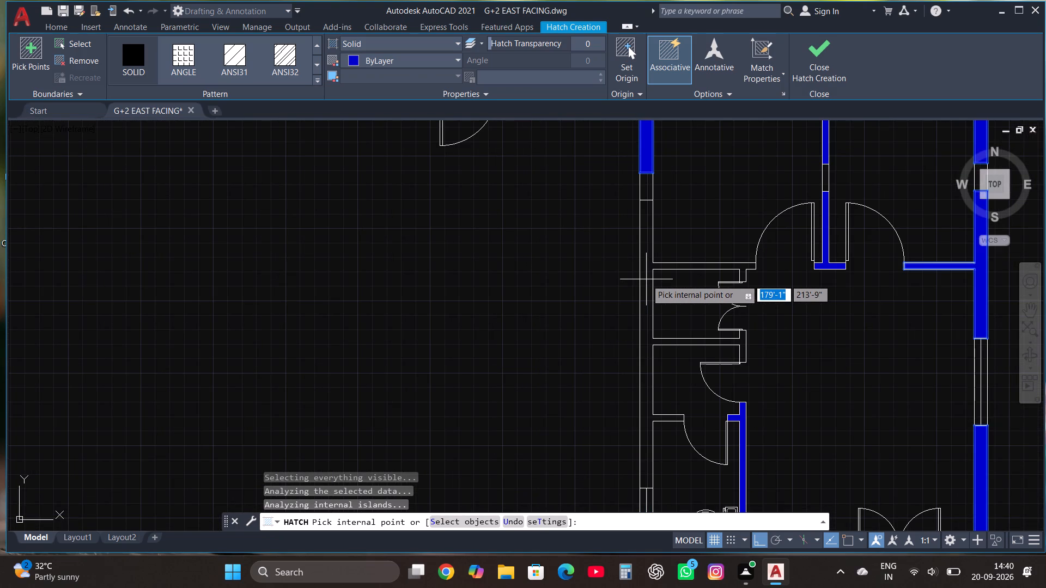
# Solid-hatch the west wall from the column south to the toilet window, together with its connected interior partition walls.
pyautogui.click(646, 264)
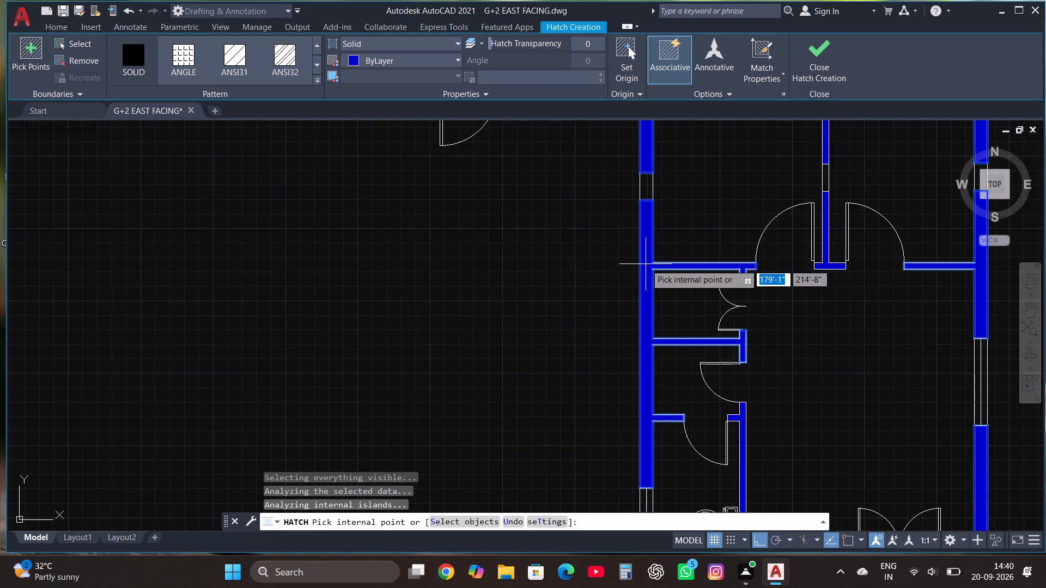
pyautogui.click(819, 53)
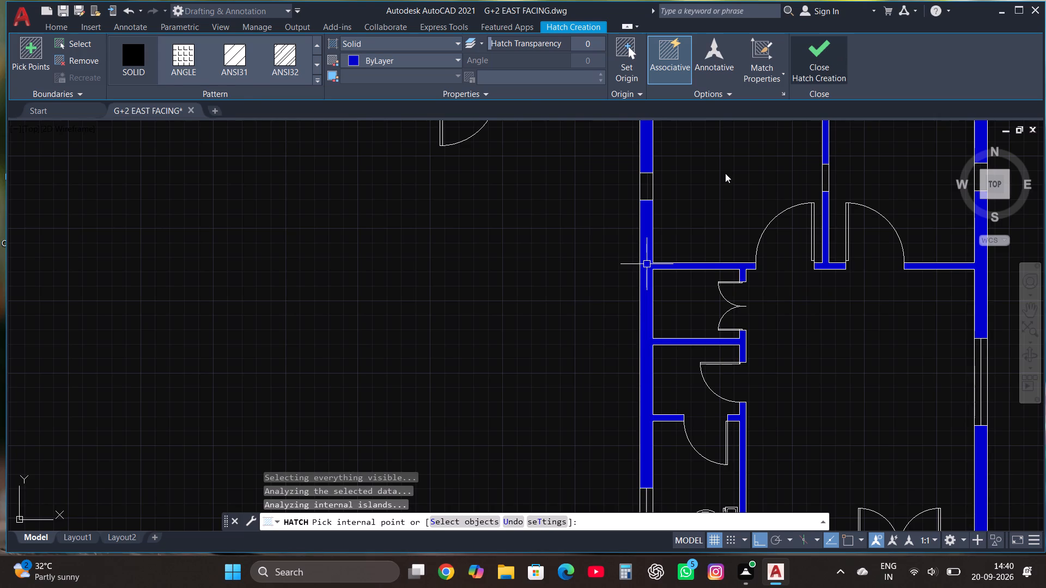
# On layer 0, draw a counter edge 2' north of the south wall in the room above the staircase, running west about 7'-9".
pyautogui.scroll(-1, 584, 336)
pyautogui.scroll(-2, 665, 291)
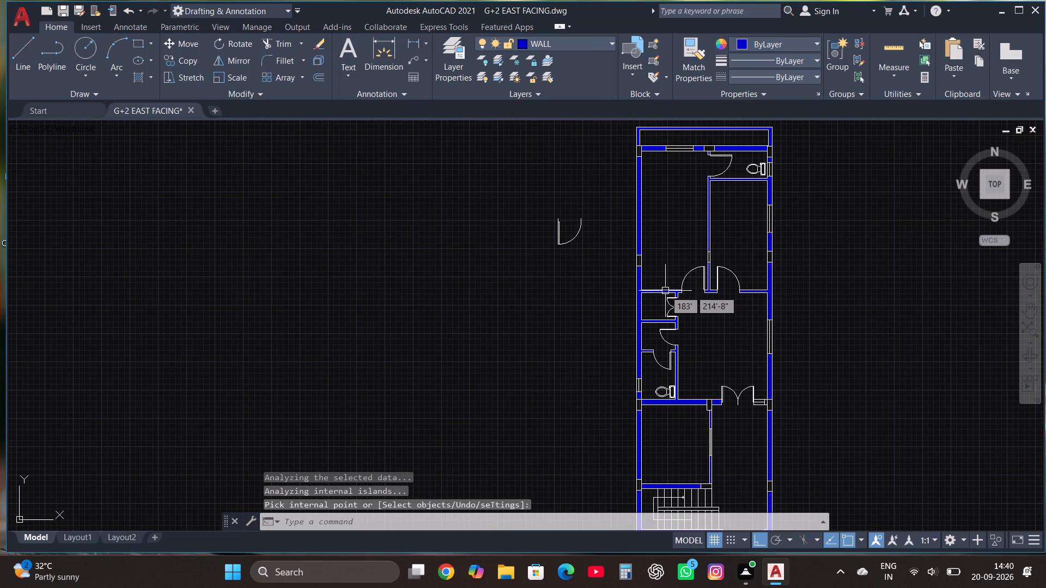
pyautogui.scroll(-1, 716, 222)
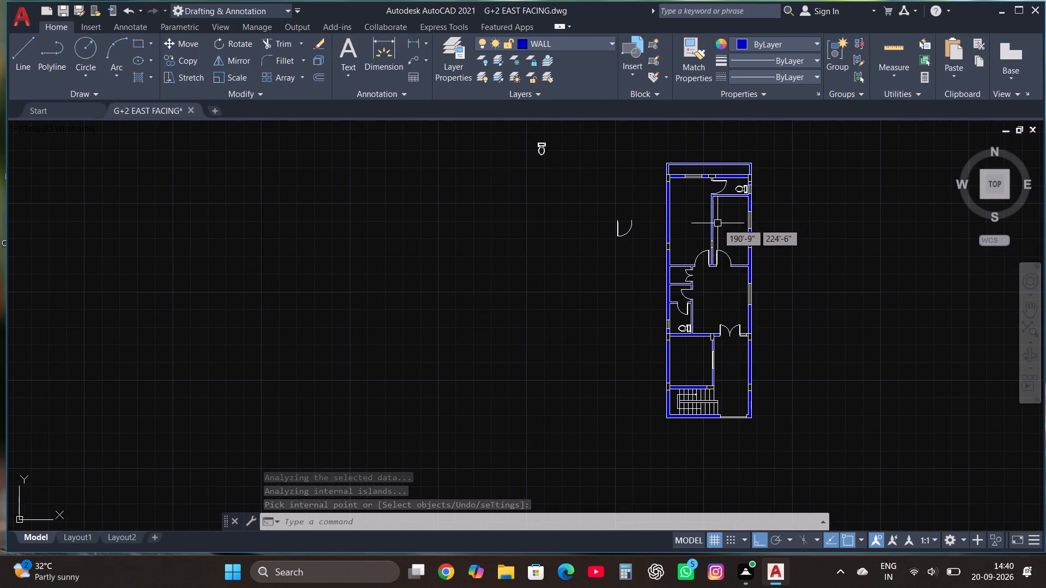
pyautogui.scroll(2, 711, 376)
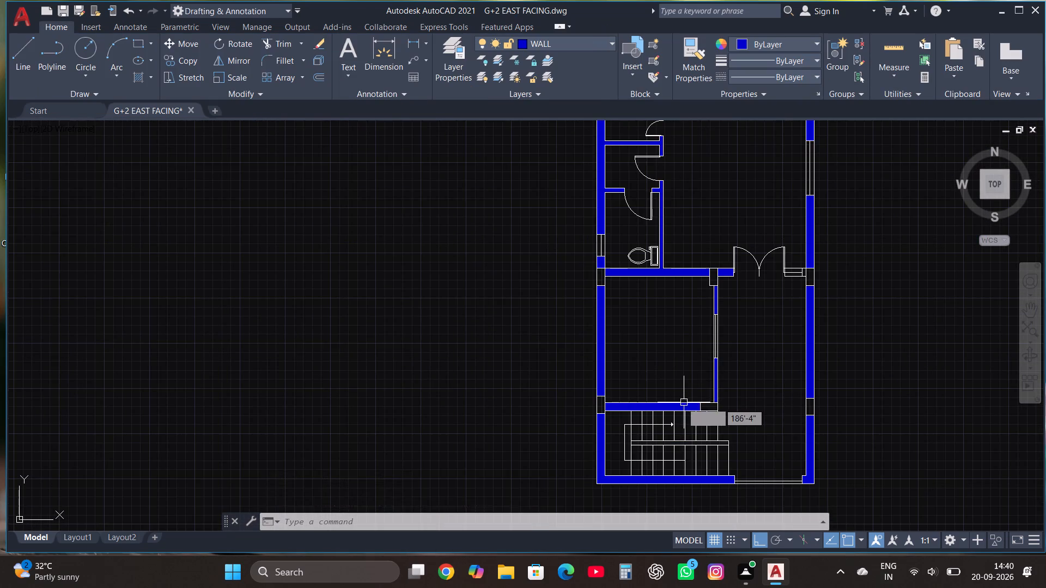
pyautogui.scroll(2, 680, 403)
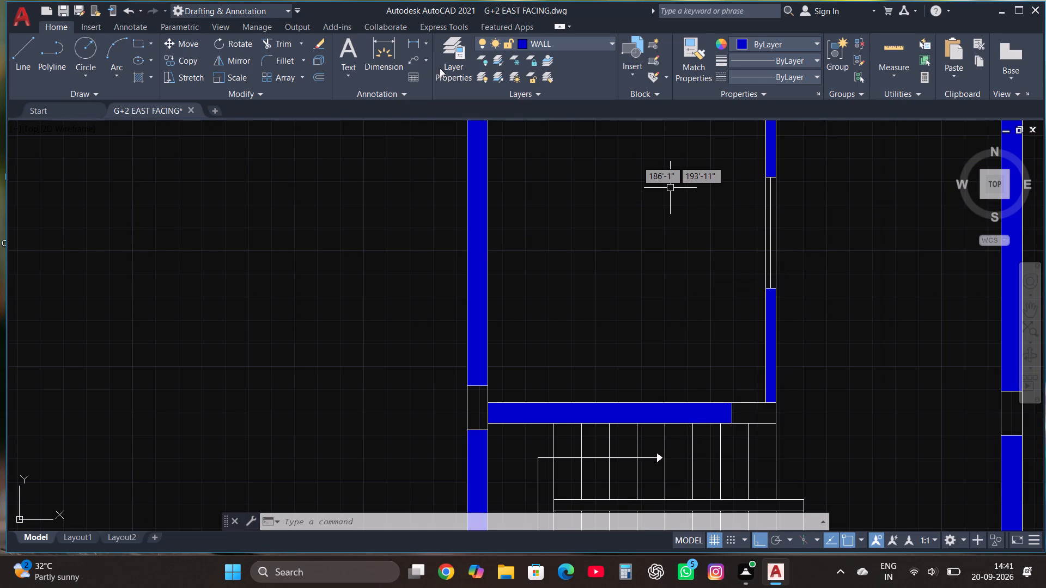
pyautogui.click(555, 39)
pyautogui.click(565, 55)
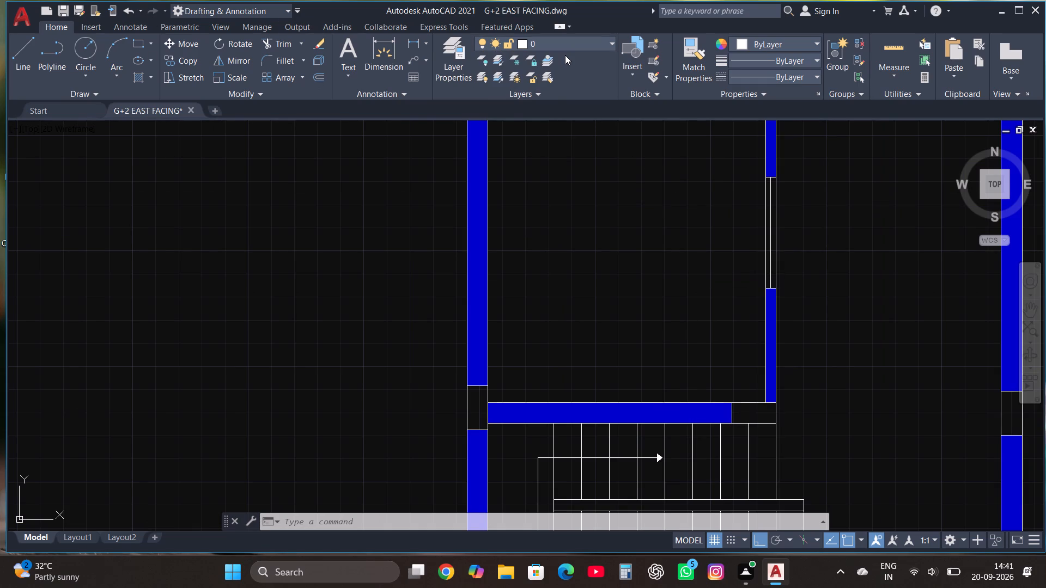
pyautogui.click(21, 47)
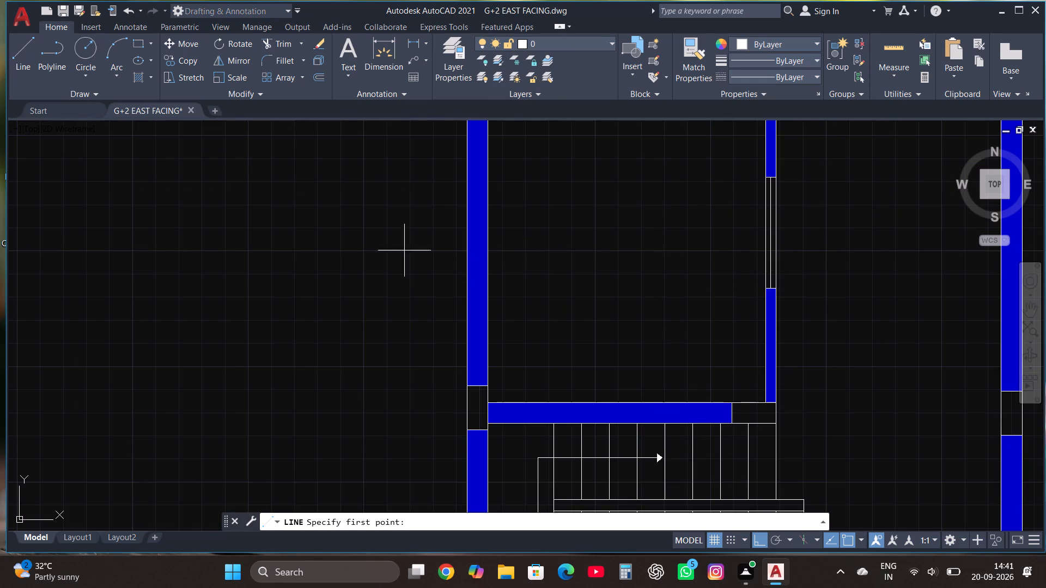
pyautogui.click(765, 405)
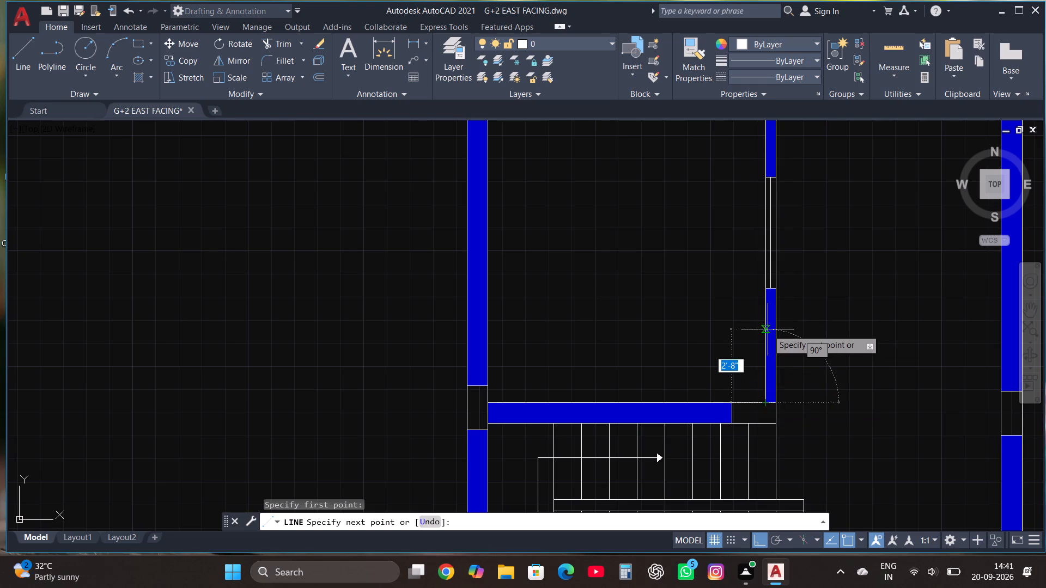
pyautogui.write("2'")
pyautogui.press('Return')
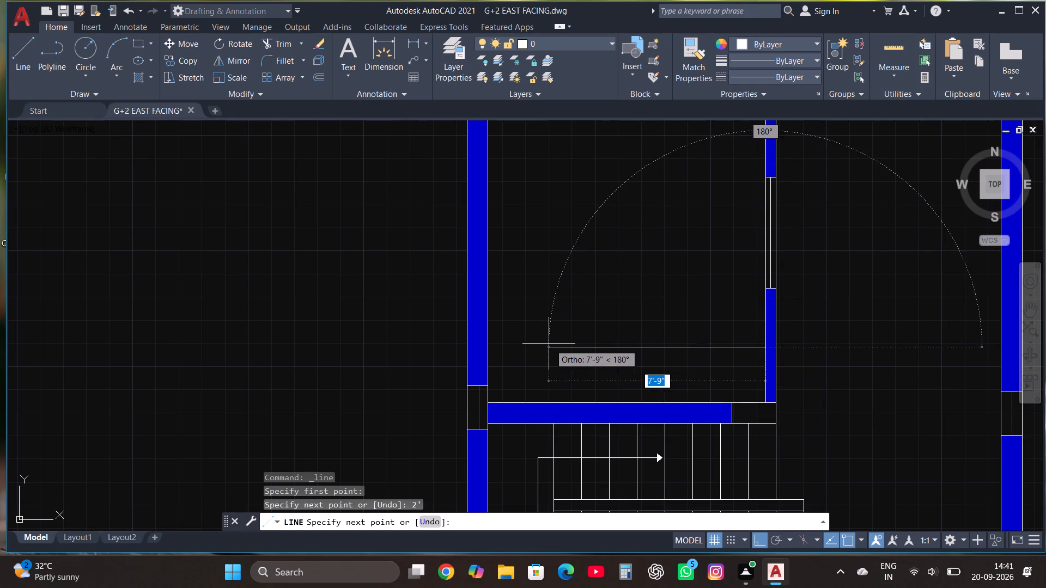
pyautogui.click(548, 344)
pyautogui.press('Escape')
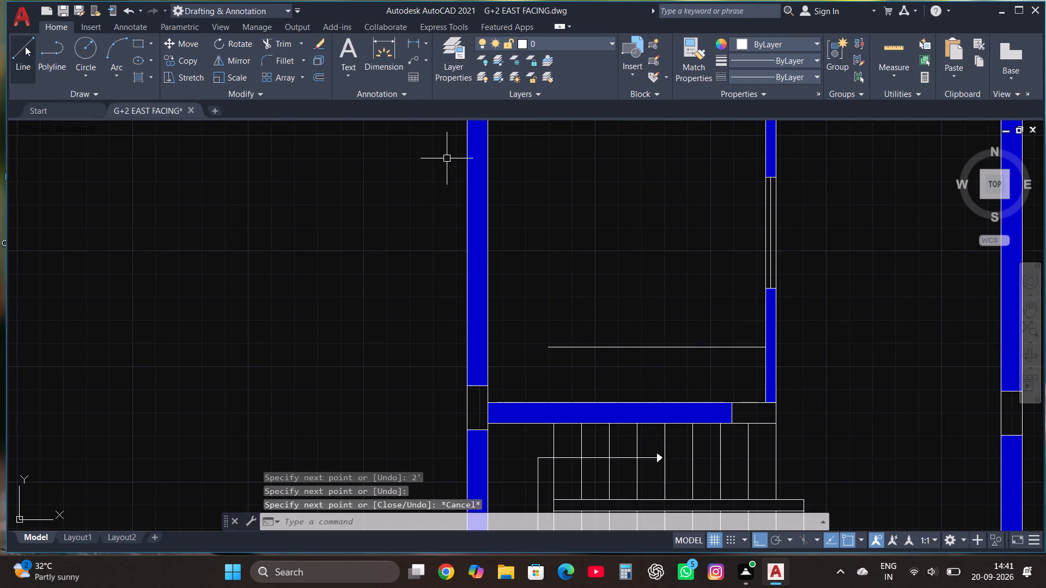
# Draw a second counter edge running south from the same room's north wall, 2' east of the west wall.
pyautogui.click(25, 46)
pyautogui.scroll(-3, 479, 266)
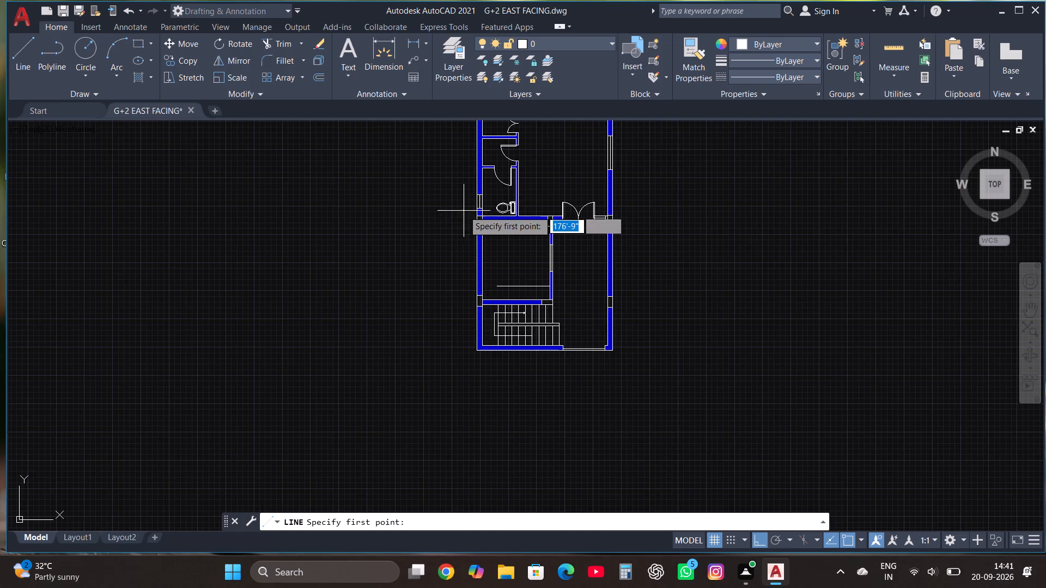
pyautogui.scroll(3, 464, 210)
pyautogui.scroll(3, 552, 254)
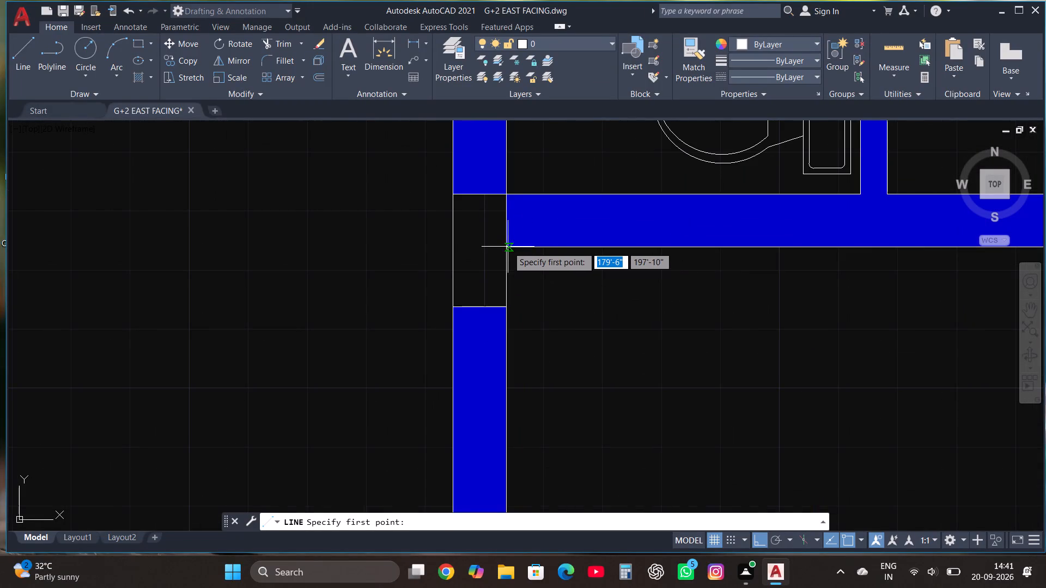
pyautogui.click(506, 247)
pyautogui.write("2'")
pyautogui.press('Return')
pyautogui.scroll(-4, 734, 344)
pyautogui.scroll(-1, 733, 406)
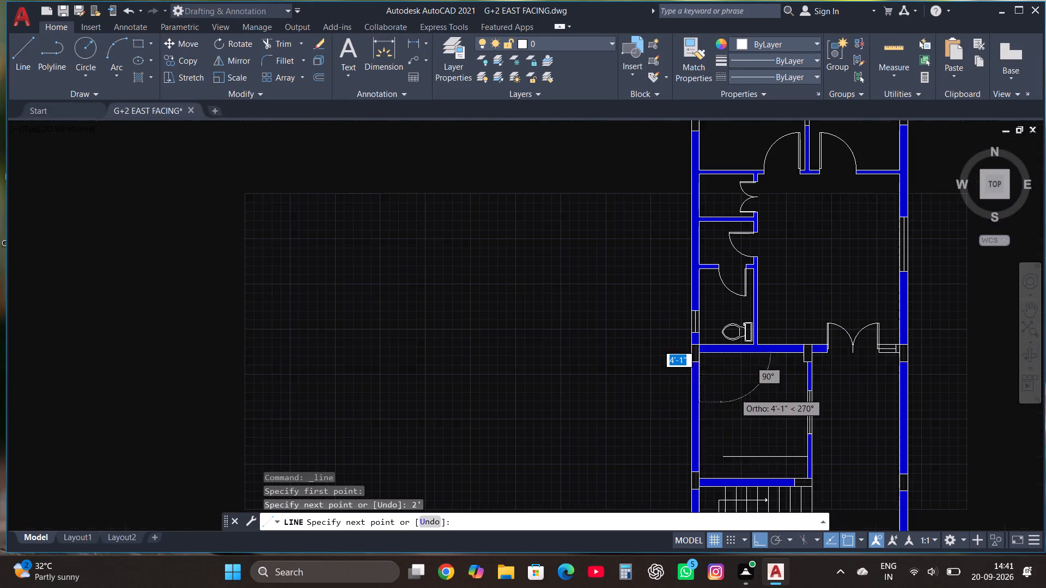
pyautogui.scroll(2, 733, 491)
pyautogui.click(702, 433)
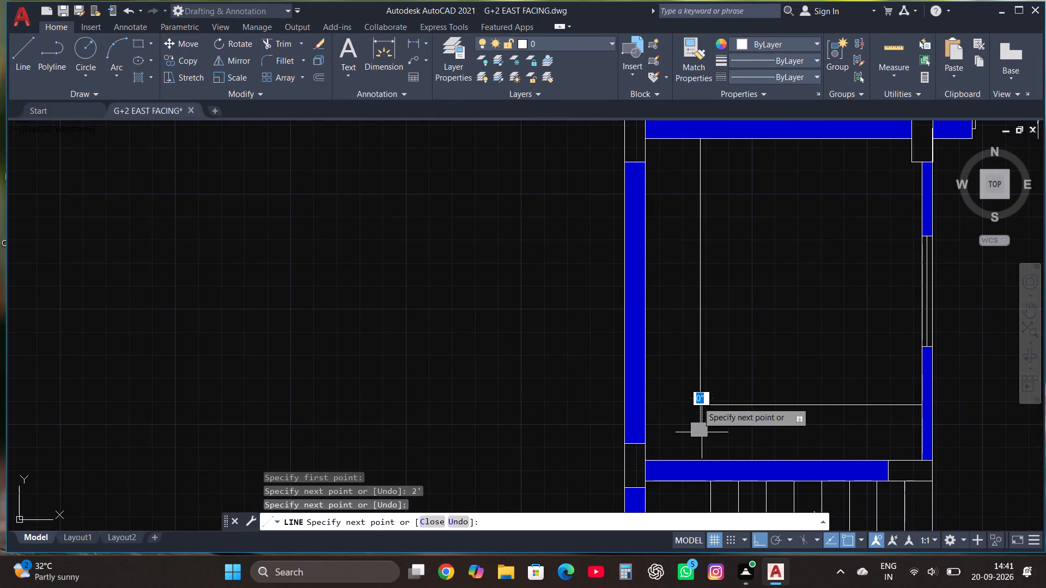
# Fillet the vertical and horizontal counter edges into a clean corner.
pyautogui.click(278, 63)
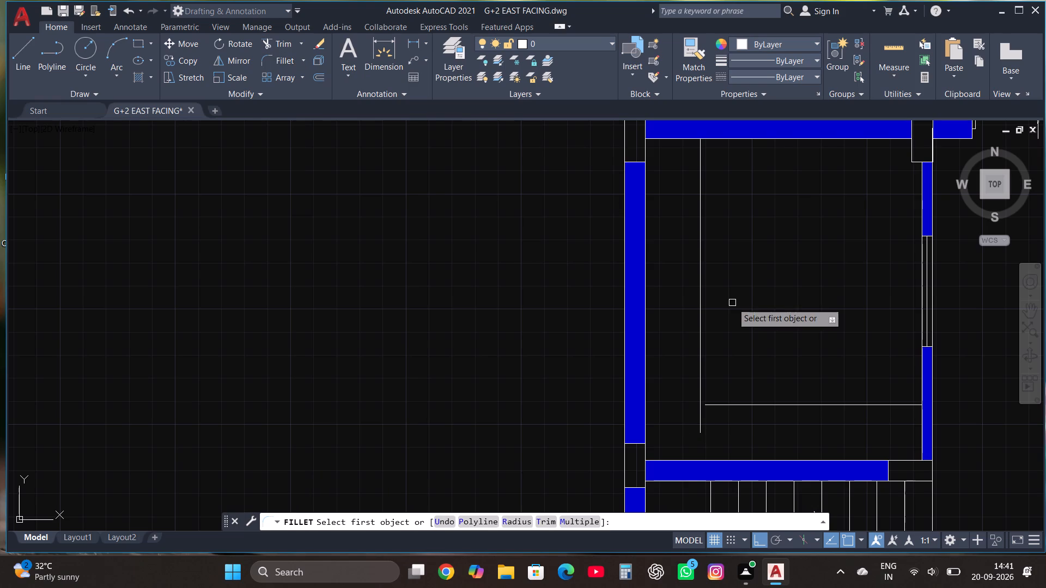
pyautogui.click(702, 329)
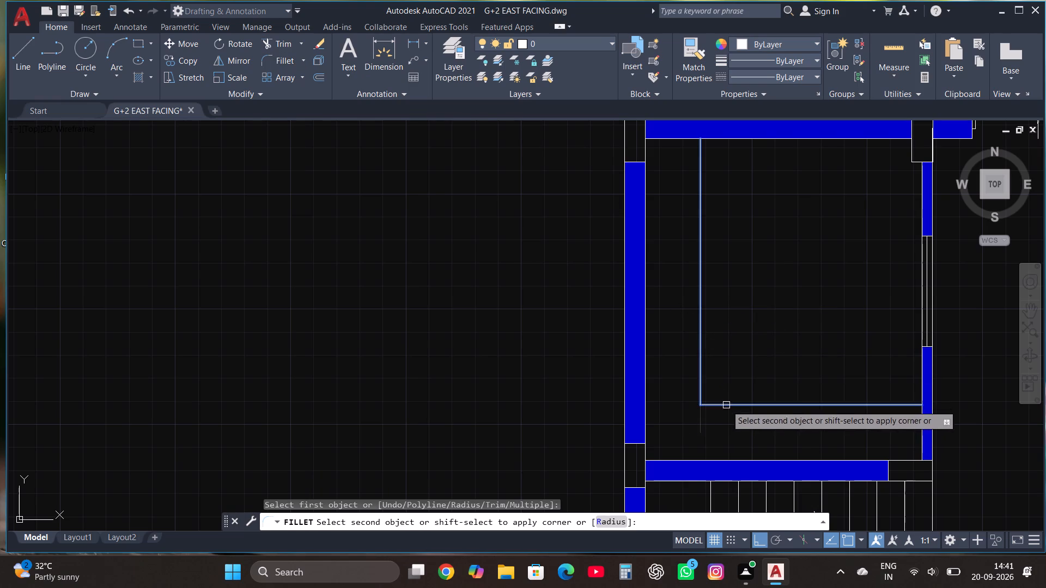
pyautogui.click(726, 405)
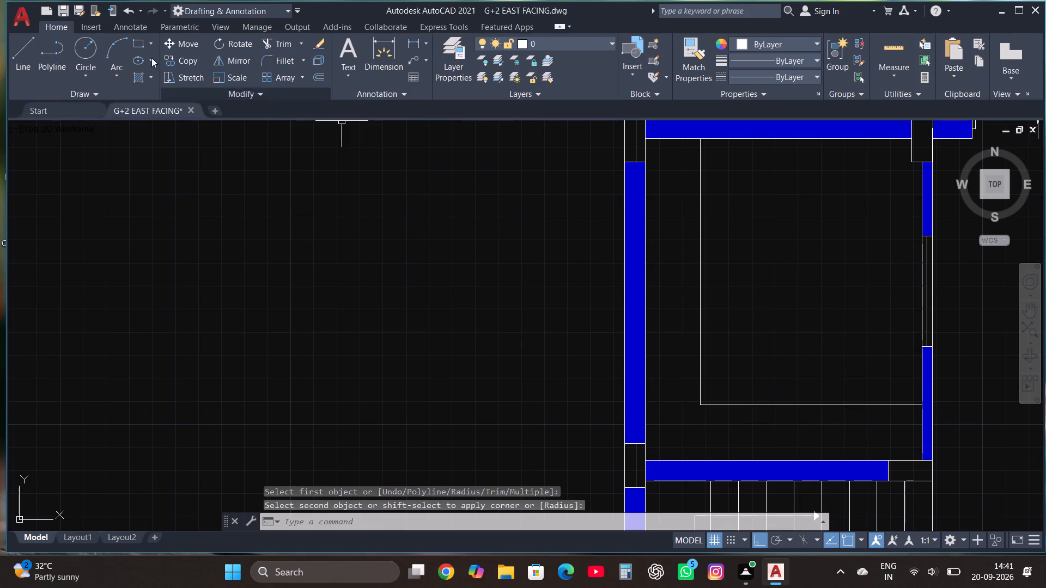
# Draw a sink outline about 3'-6" by 1'-8" at the south counter's east end and split it with a vertical midline.
pyautogui.click(133, 42)
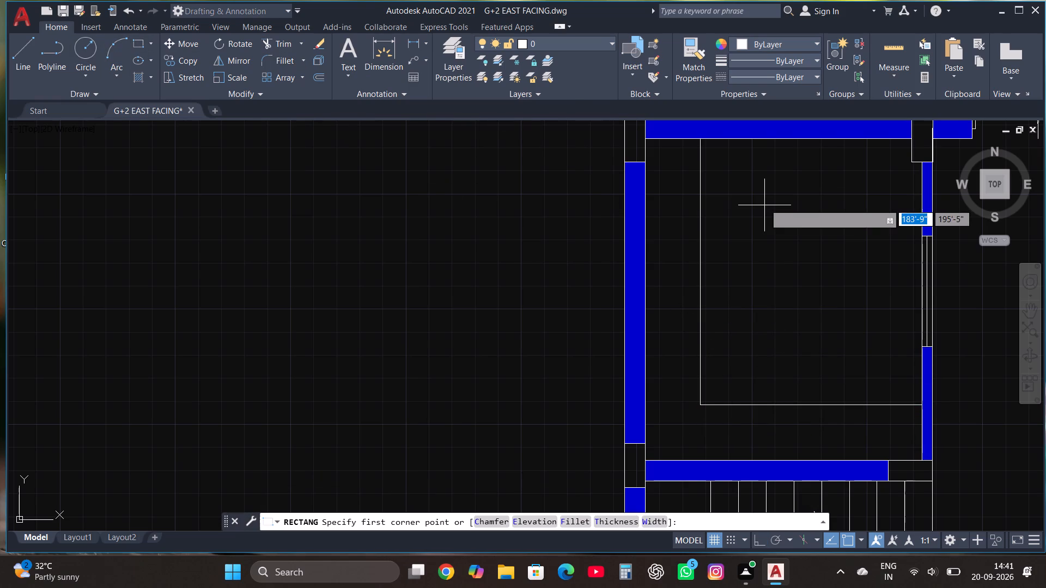
pyautogui.scroll(-1, 780, 255)
pyautogui.scroll(3, 872, 388)
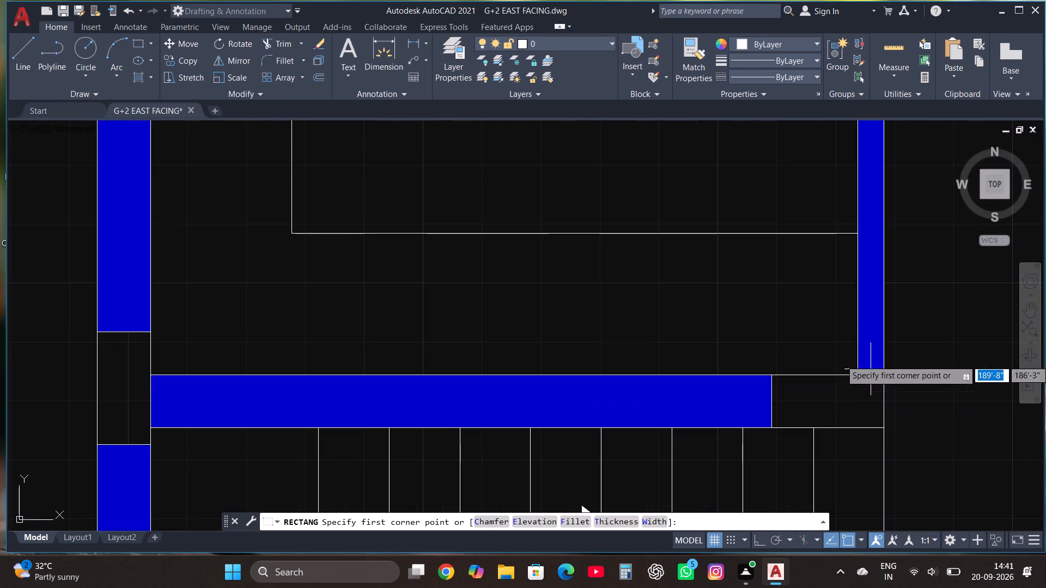
pyautogui.click(837, 247)
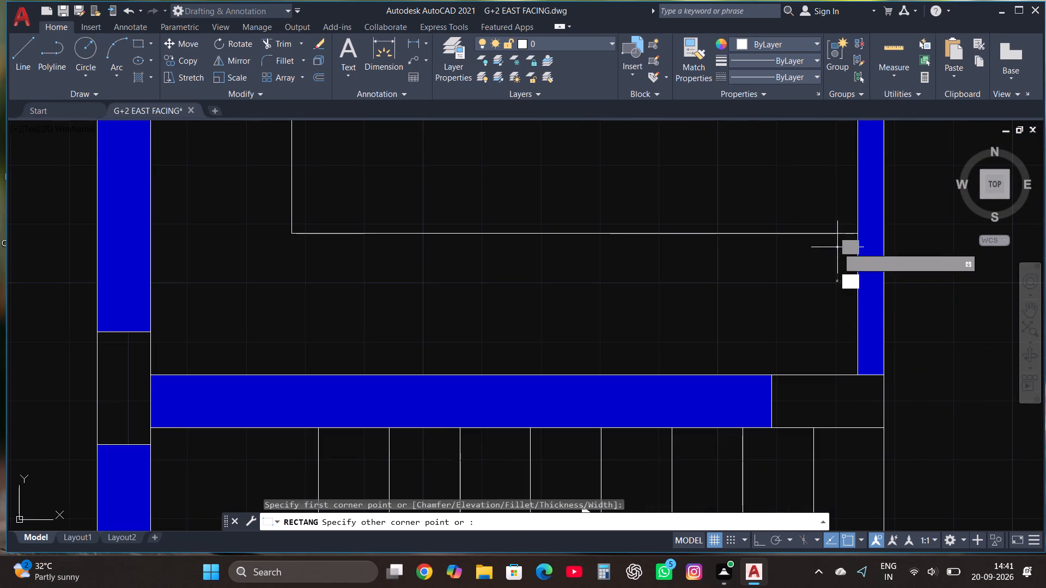
pyautogui.click(593, 365)
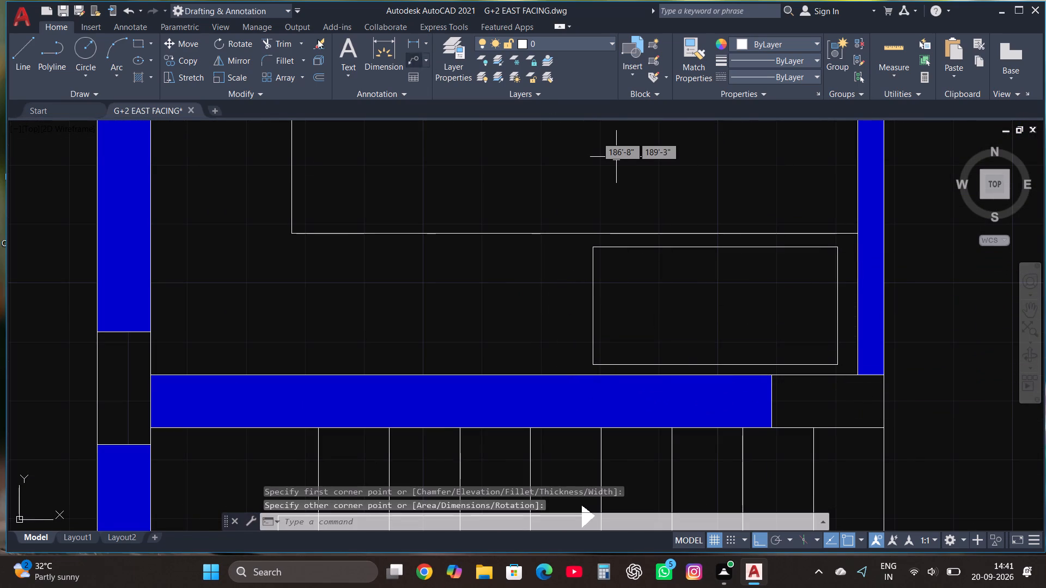
pyautogui.click(27, 47)
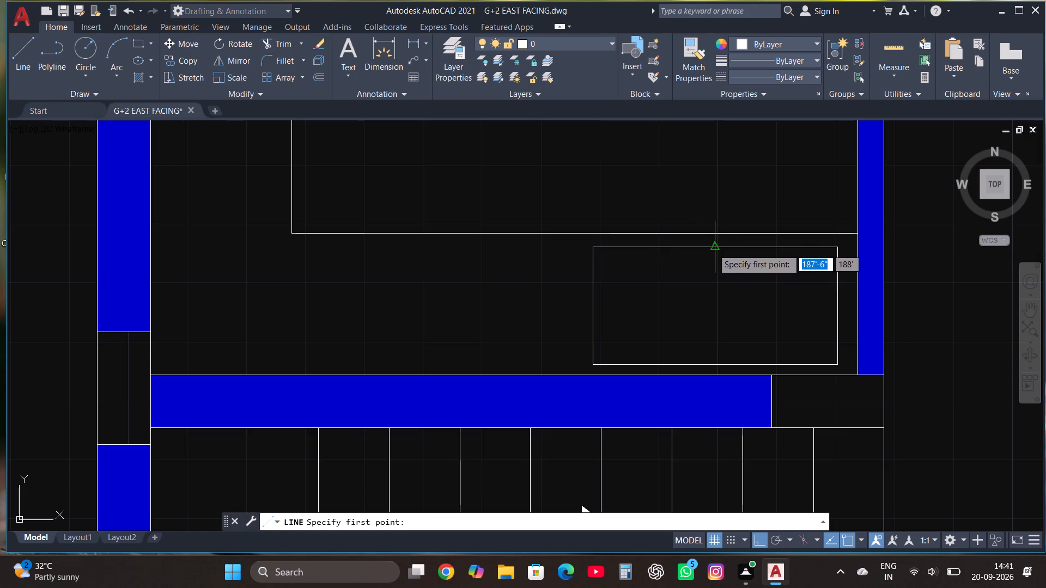
pyautogui.click(713, 249)
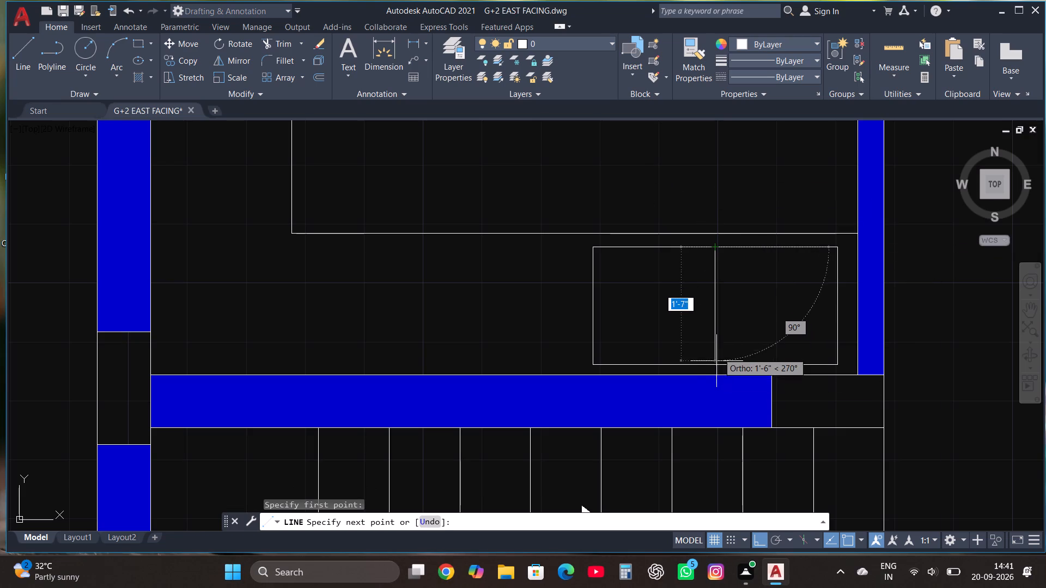
pyautogui.click(716, 364)
pyautogui.press('Escape')
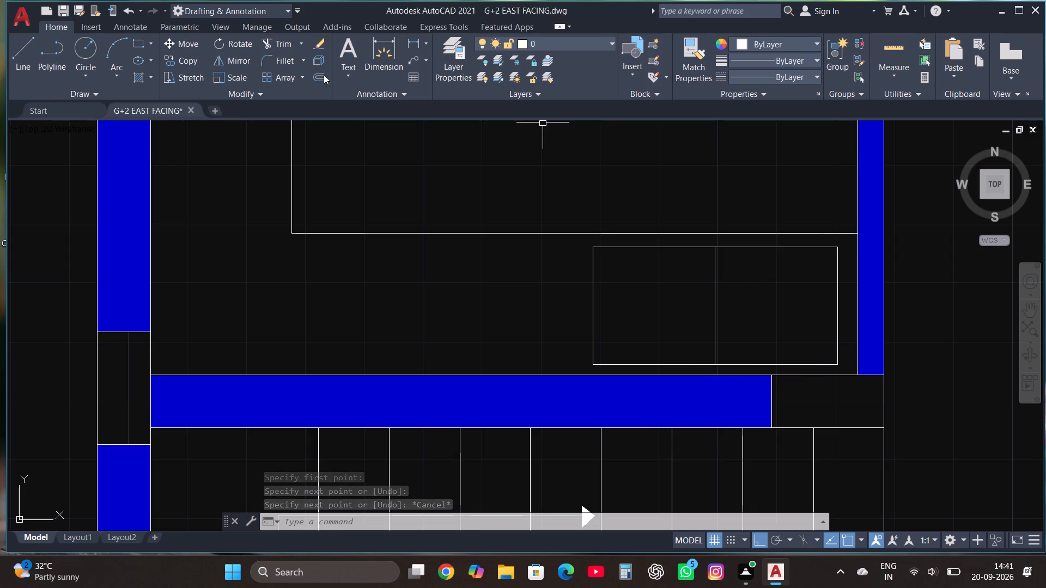
# Draw an inset basin rectangle in the sink's west half with a small drain circle near its west side.
pyautogui.click(130, 42)
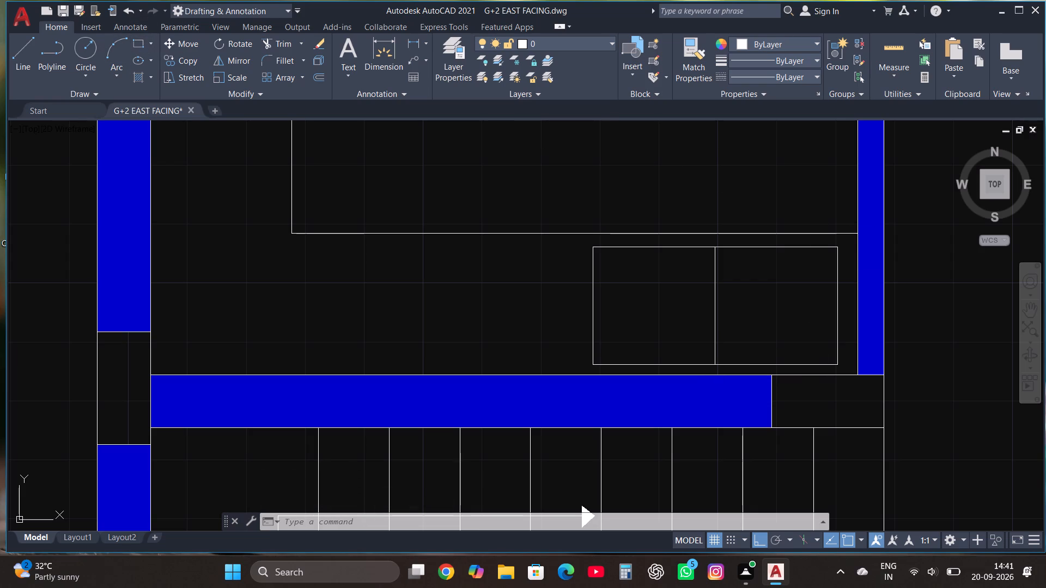
pyautogui.click(138, 44)
pyautogui.click(601, 258)
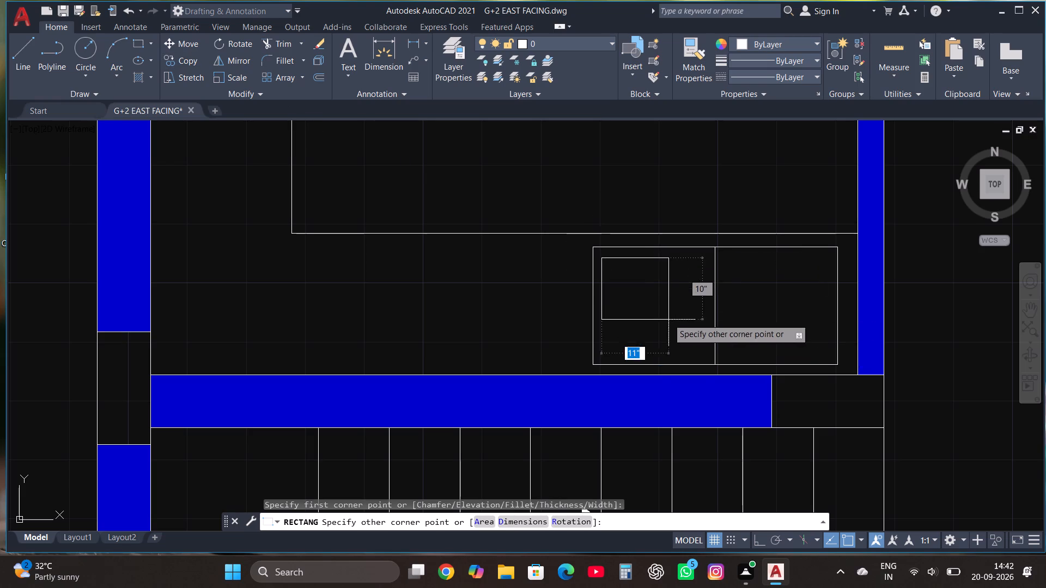
pyautogui.click(708, 356)
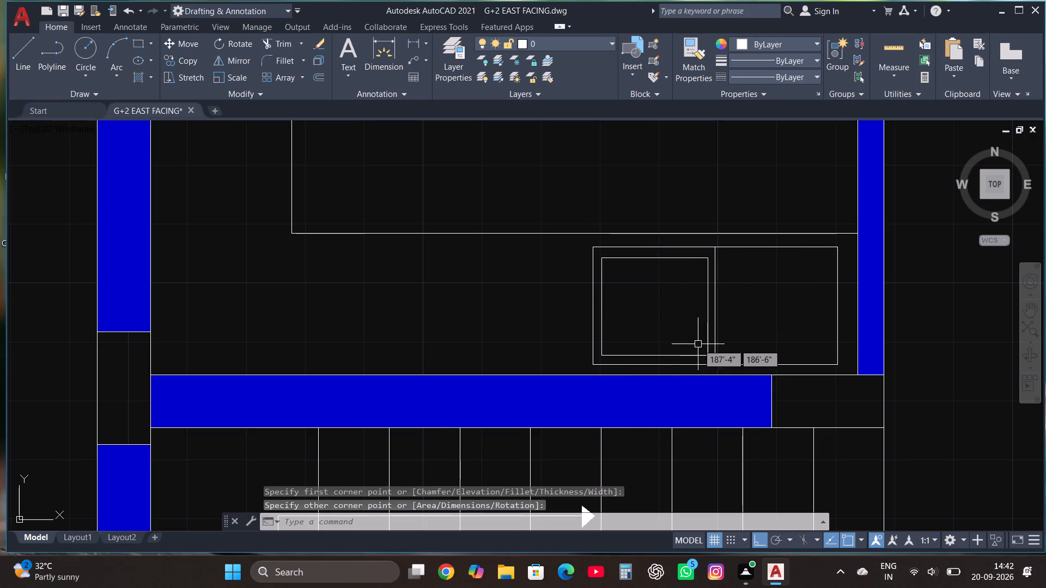
pyautogui.click(84, 48)
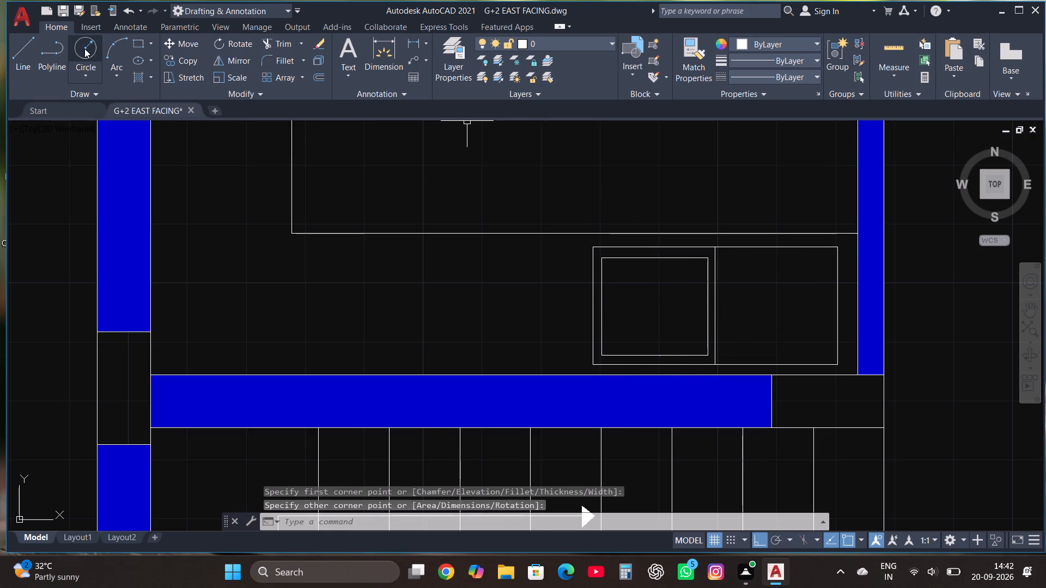
pyautogui.click(624, 305)
pyautogui.click(633, 308)
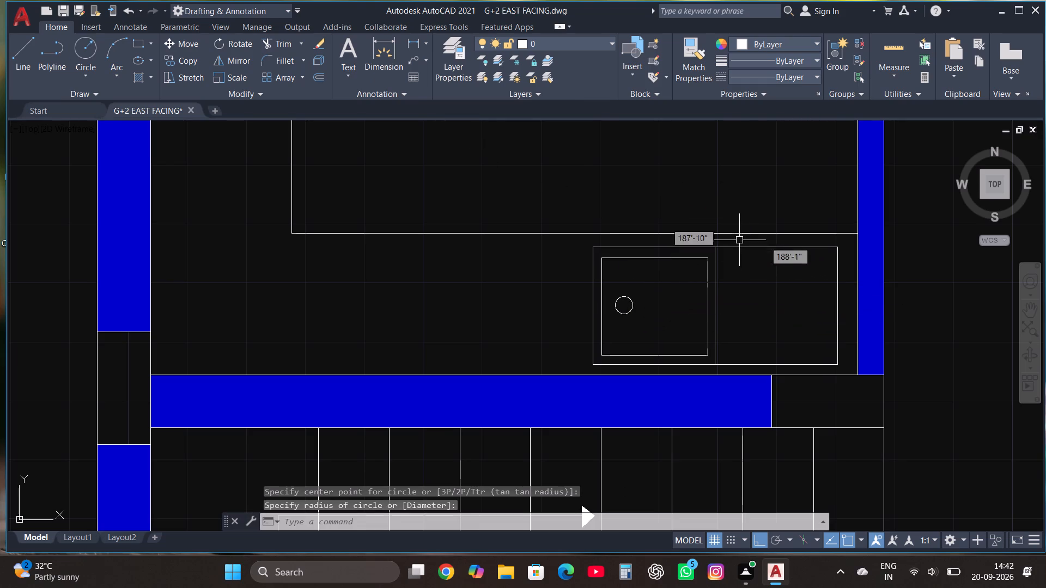
# Draw a short horizontal drainboard line near the north edge of the sink's east half.
pyautogui.click(15, 48)
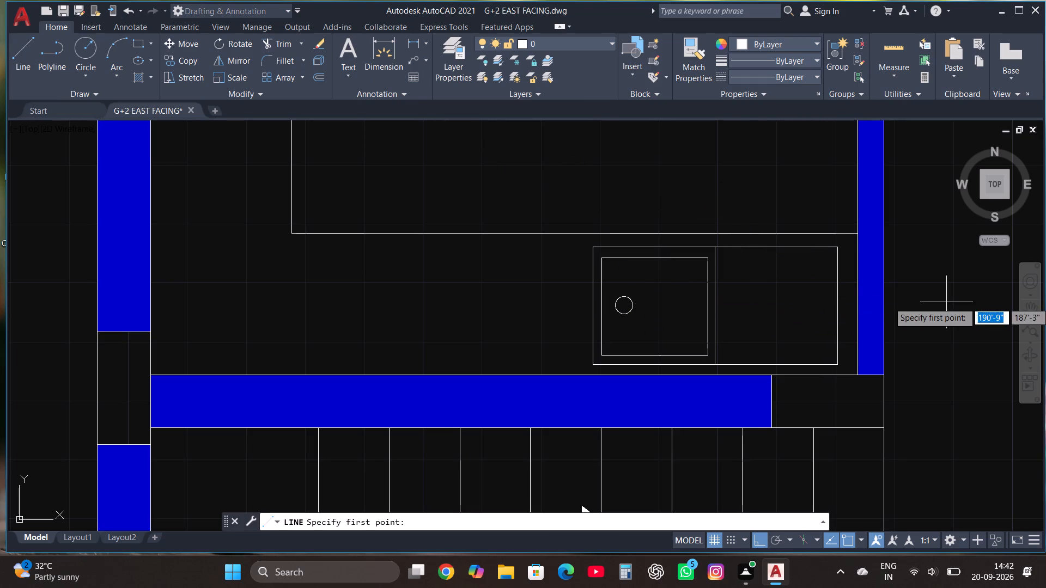
pyautogui.click(737, 263)
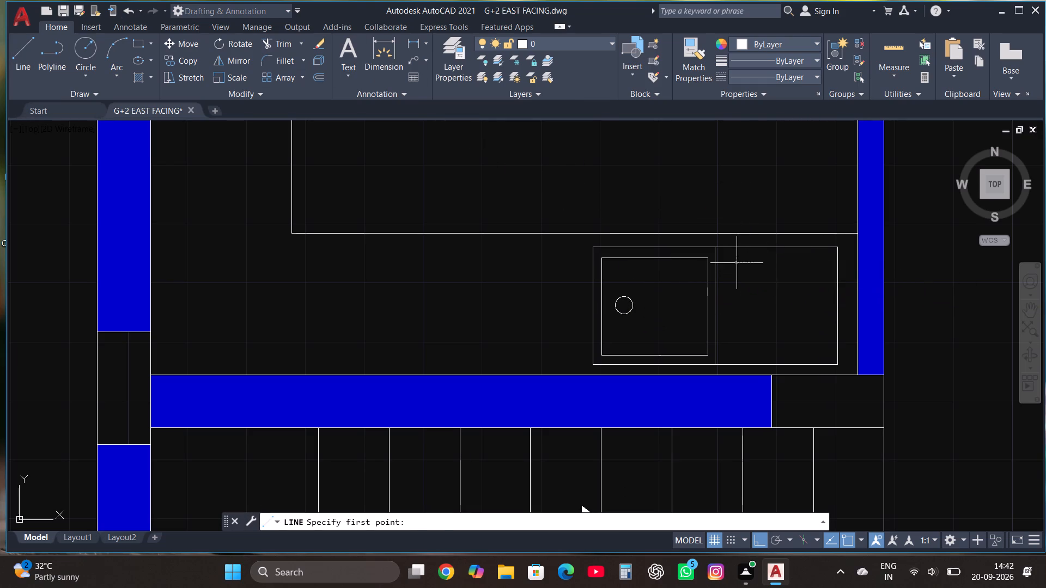
pyautogui.click(815, 256)
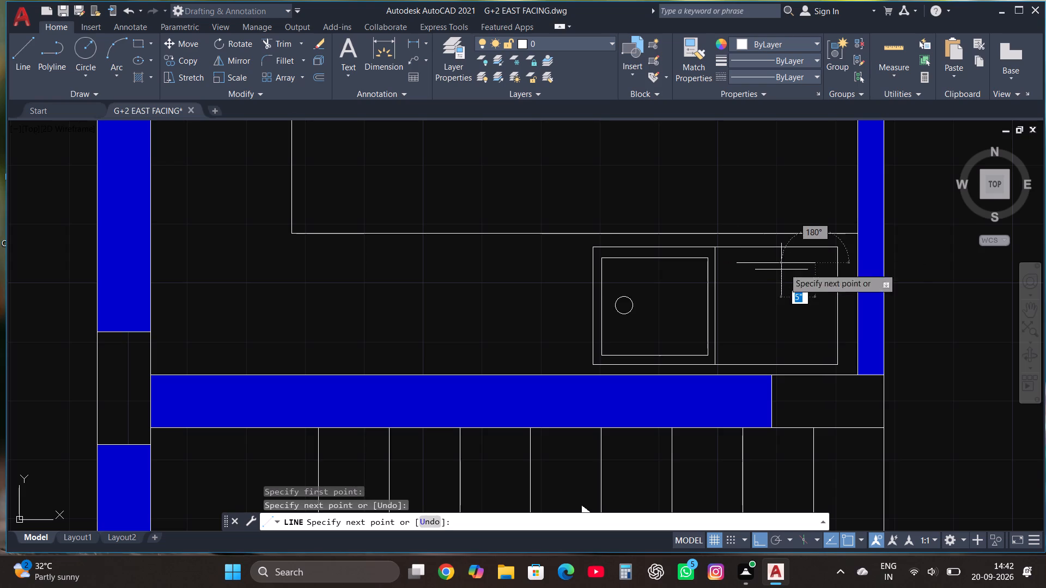
pyautogui.press('Escape')
# Offset the drainboard line southward six times at about 3" spacing to fill the sink's east half with parallel lines.
pyautogui.click(779, 262)
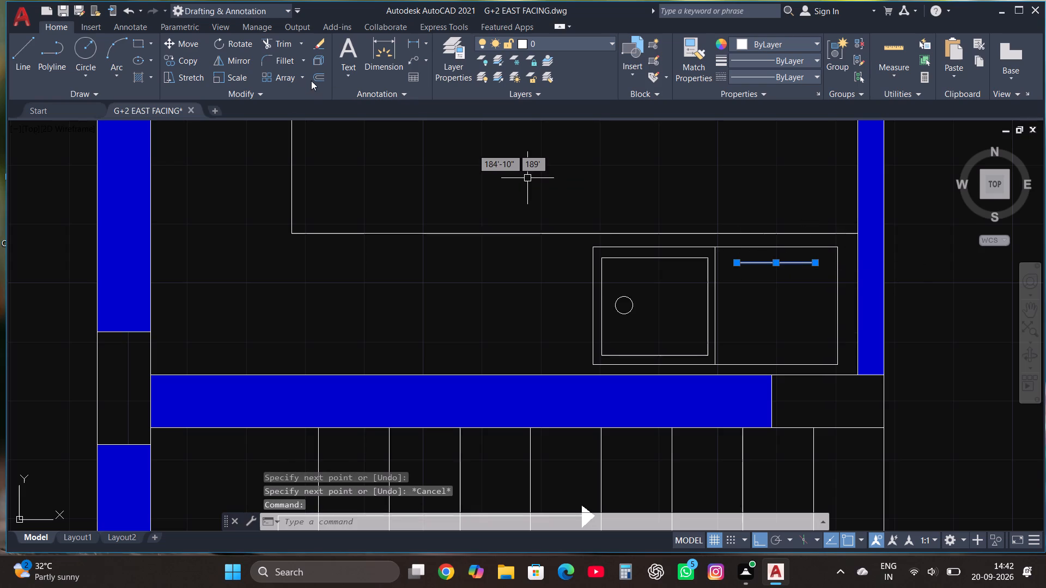
pyautogui.click(316, 75)
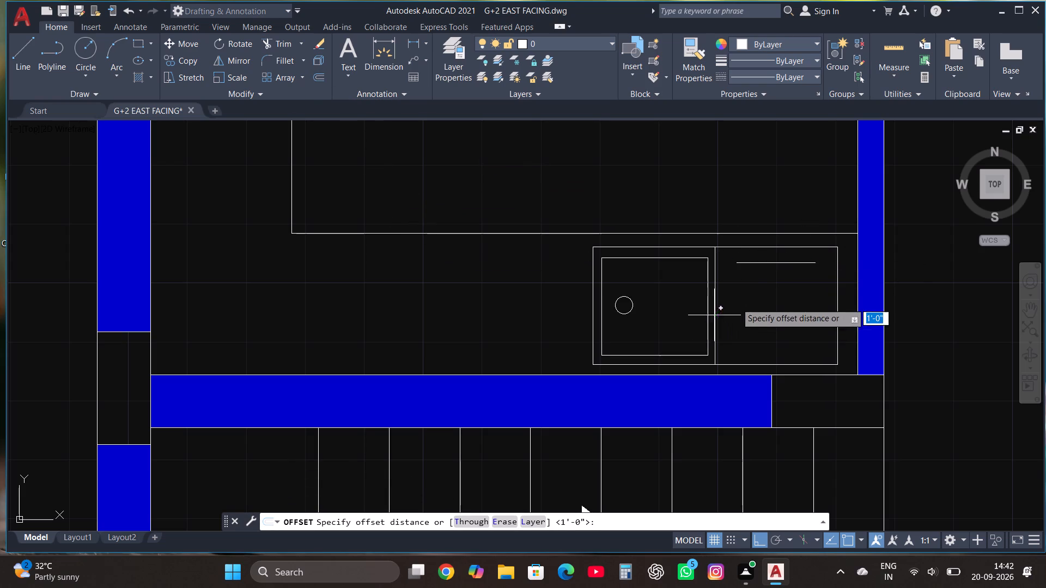
pyautogui.click(775, 264)
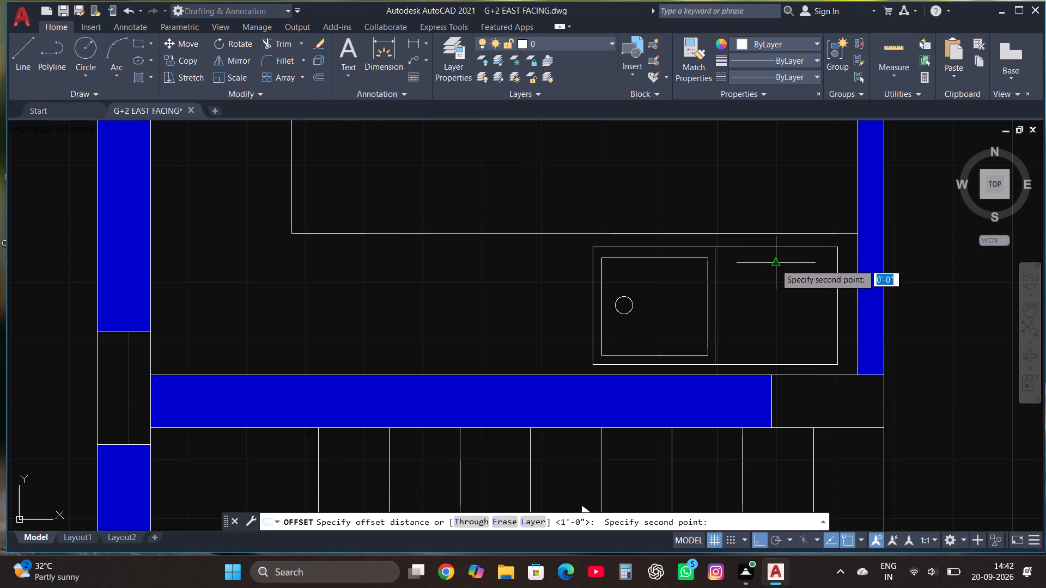
pyautogui.click(773, 279)
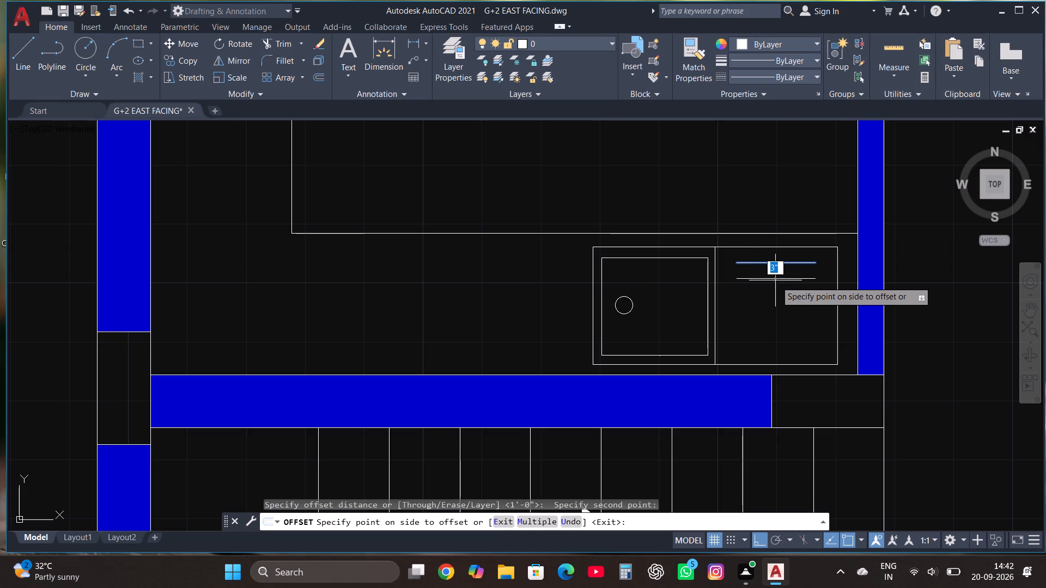
pyautogui.click(777, 291)
pyautogui.click(776, 280)
pyautogui.click(779, 309)
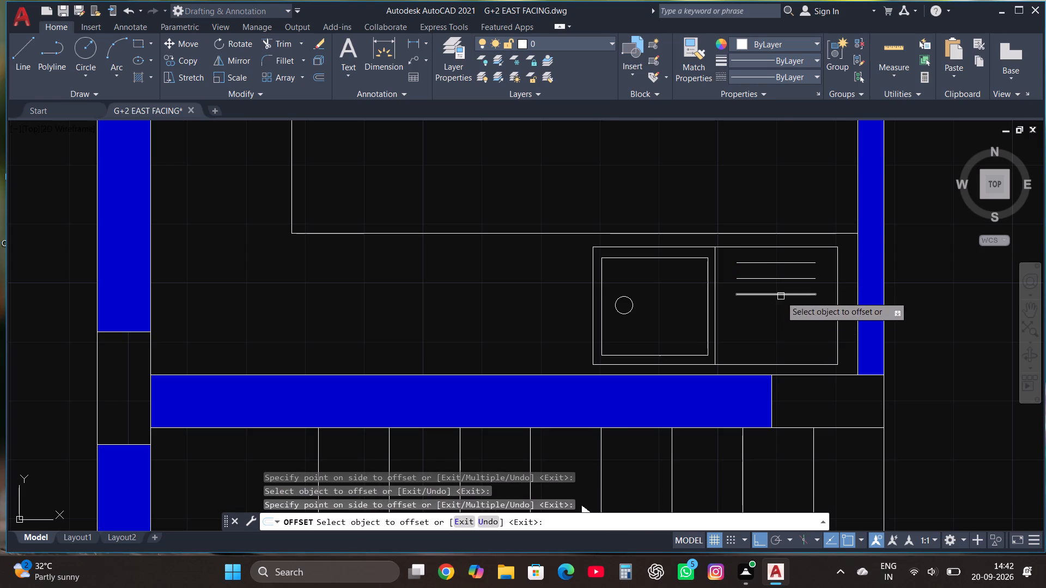
pyautogui.click(781, 296)
pyautogui.click(779, 314)
pyautogui.click(780, 304)
pyautogui.moveTo(780, 313); pyautogui.dragTo(779, 307)
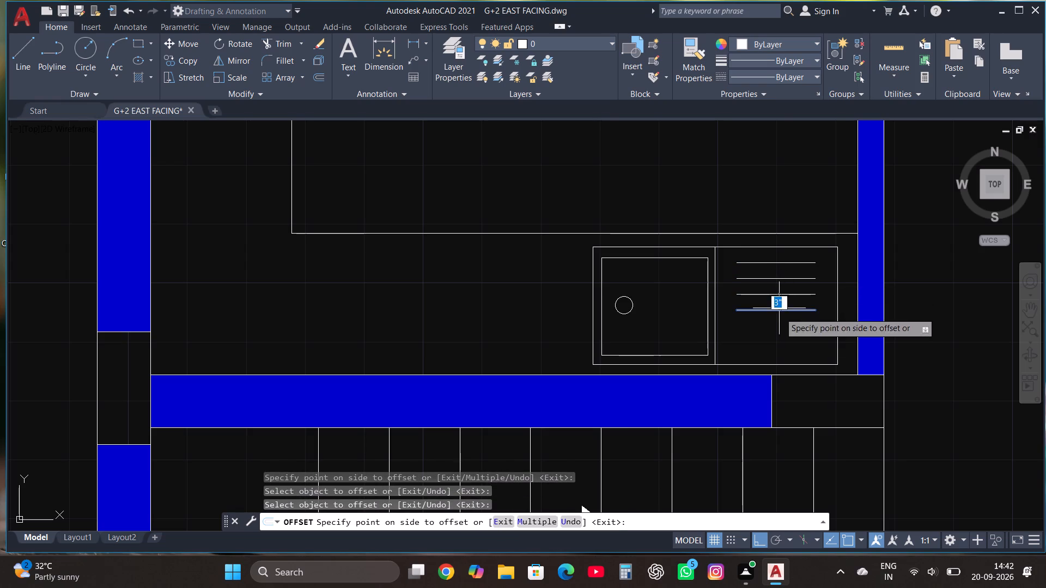
pyautogui.click(781, 333)
pyautogui.click(779, 324)
pyautogui.click(780, 345)
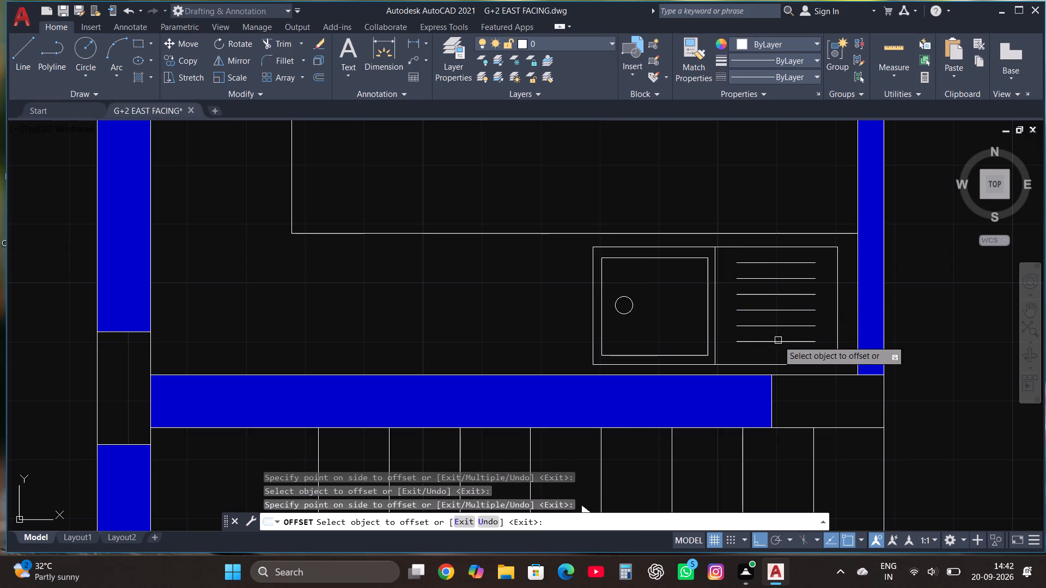
pyautogui.click(778, 339)
pyautogui.click(780, 360)
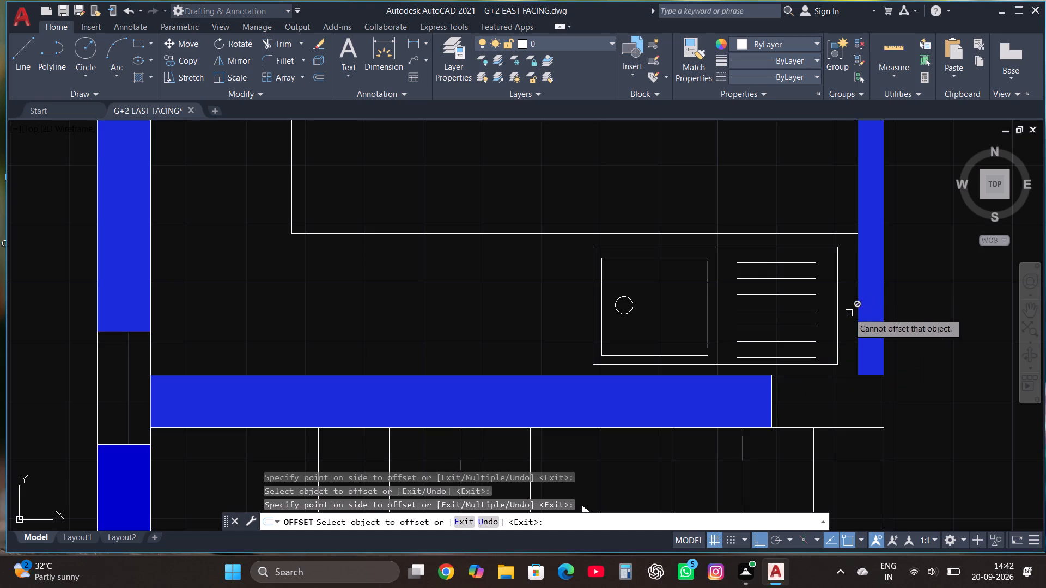
pyautogui.press('Escape')
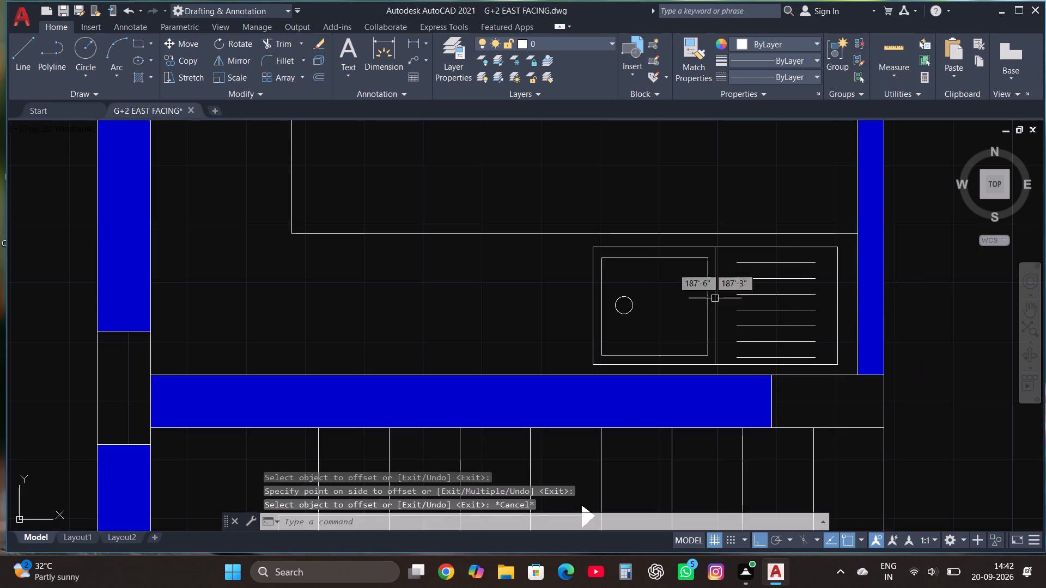
# Draw a stove rectangle about 3'-2" by 1'-9" at the west end of the south counter.
pyautogui.click(138, 38)
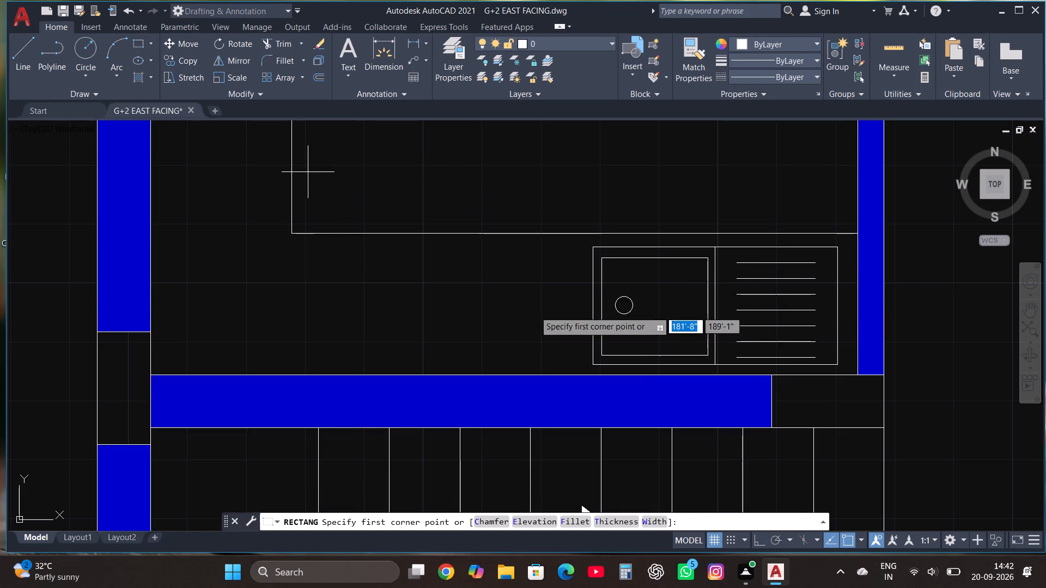
pyautogui.scroll(-1, 644, 367)
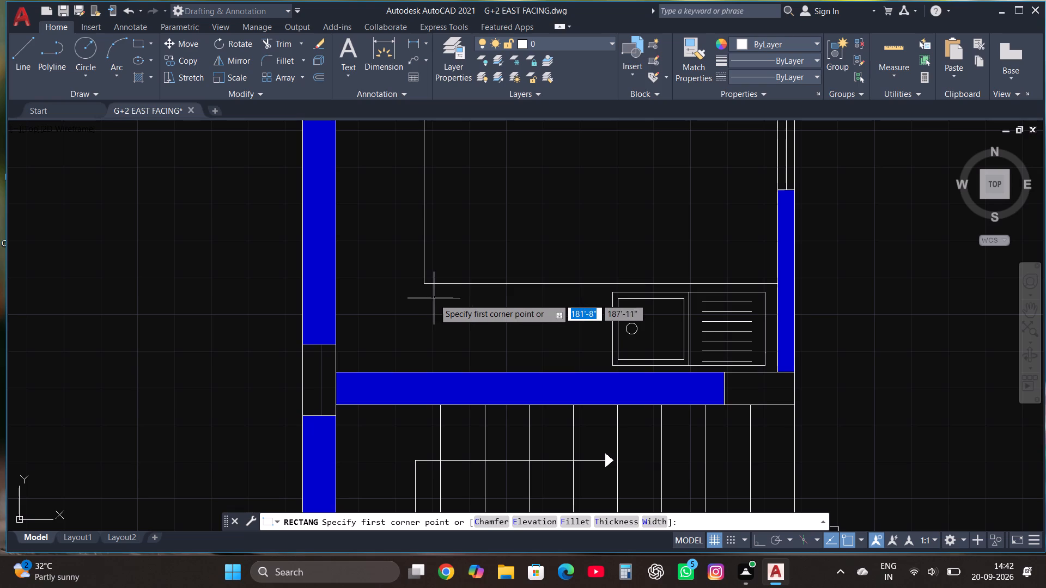
pyautogui.click(429, 291)
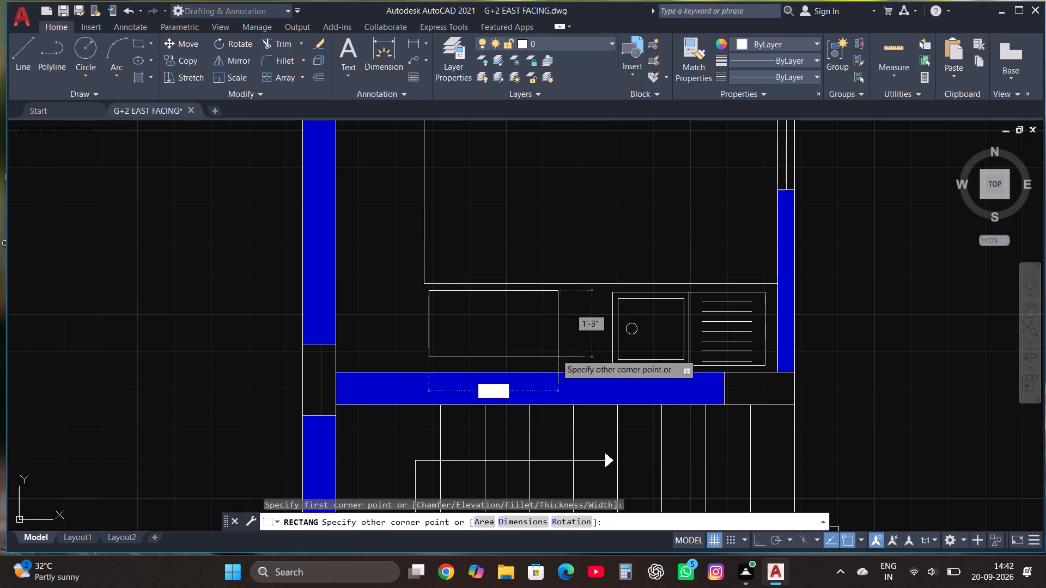
pyautogui.click(573, 367)
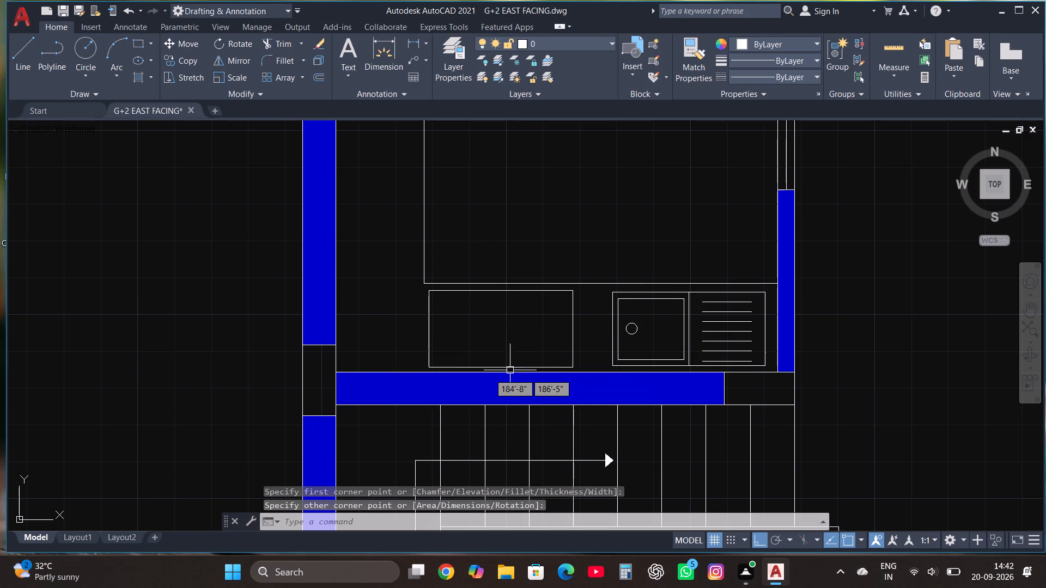
# Draw a horizontal line across the stove rectangle near its north edge and trim the overhang beyond the east side.
pyautogui.scroll(1, 457, 336)
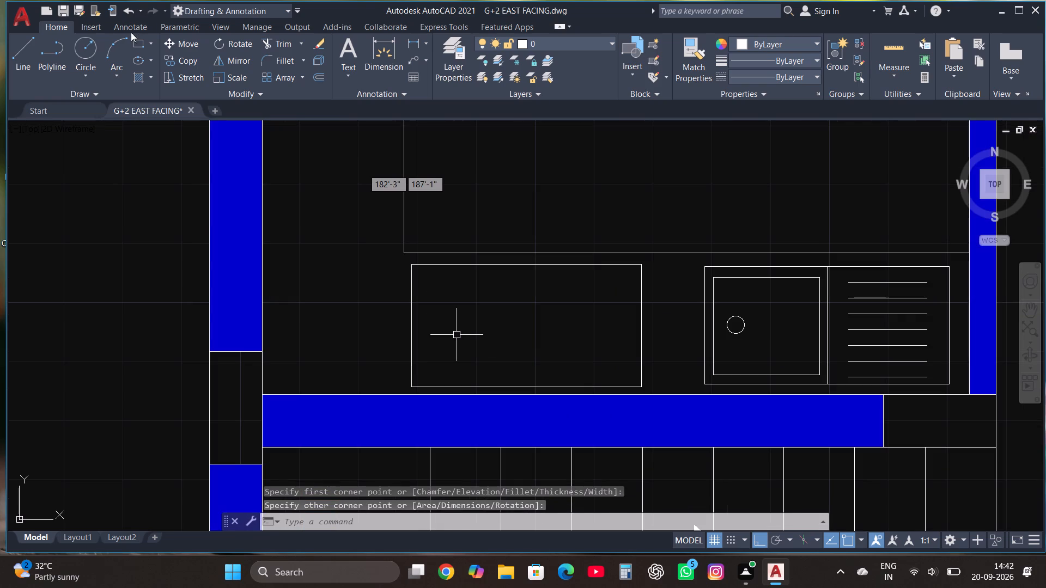
pyautogui.click(25, 44)
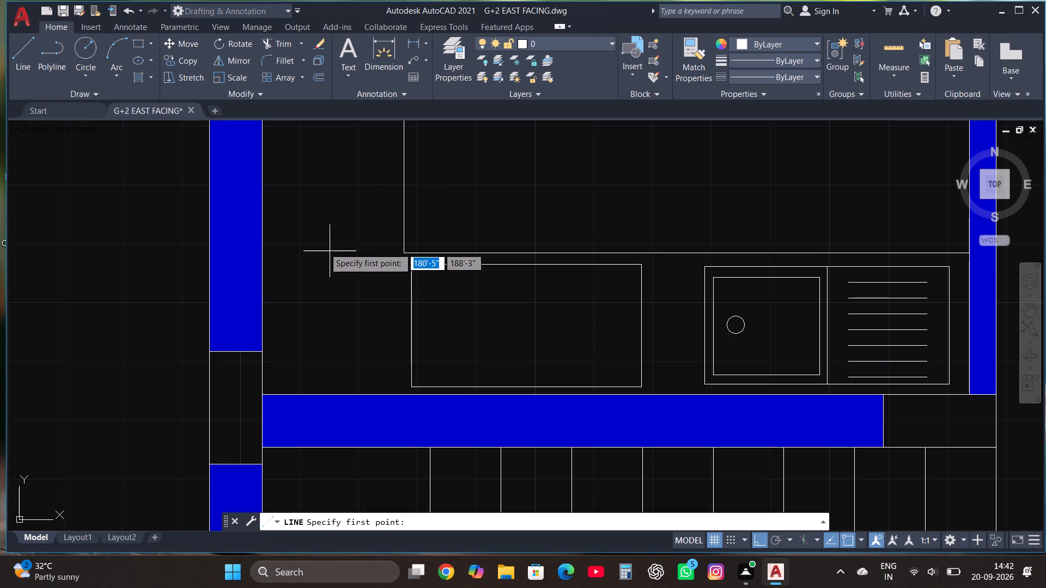
pyautogui.click(411, 284)
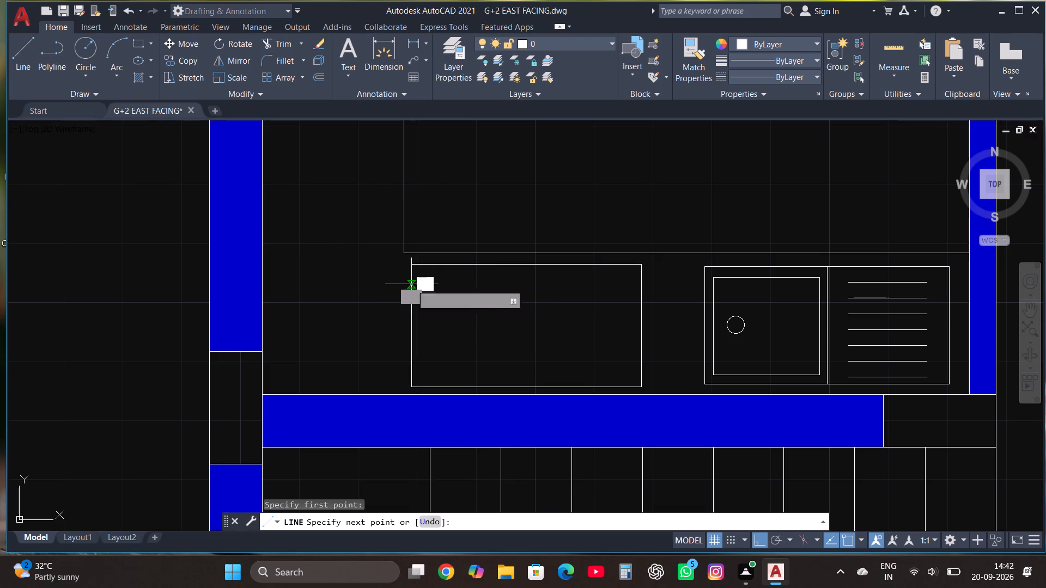
pyautogui.click(652, 291)
pyautogui.press('Escape')
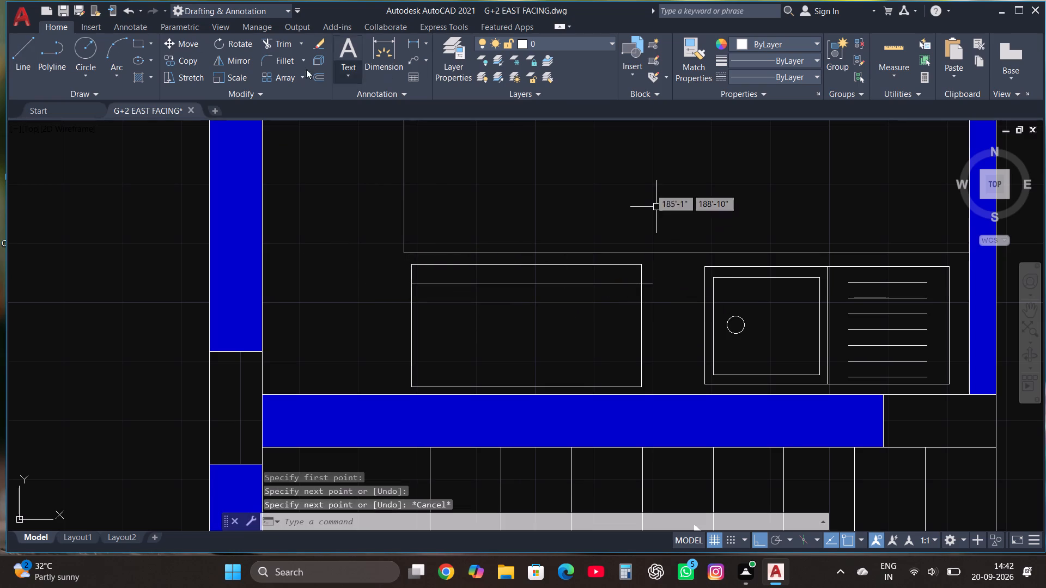
pyautogui.click(282, 45)
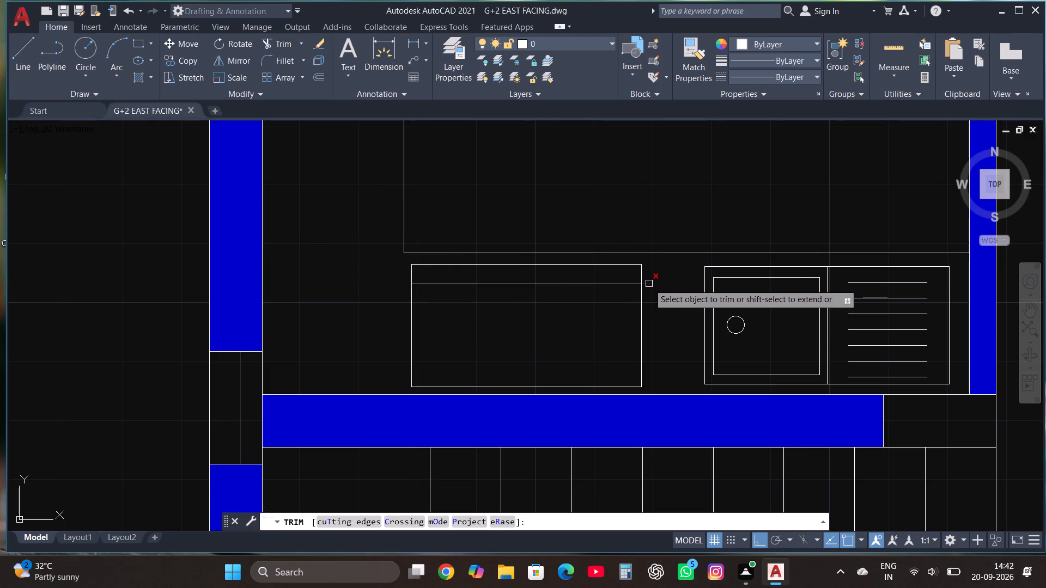
pyautogui.click(649, 284)
pyautogui.press('Escape')
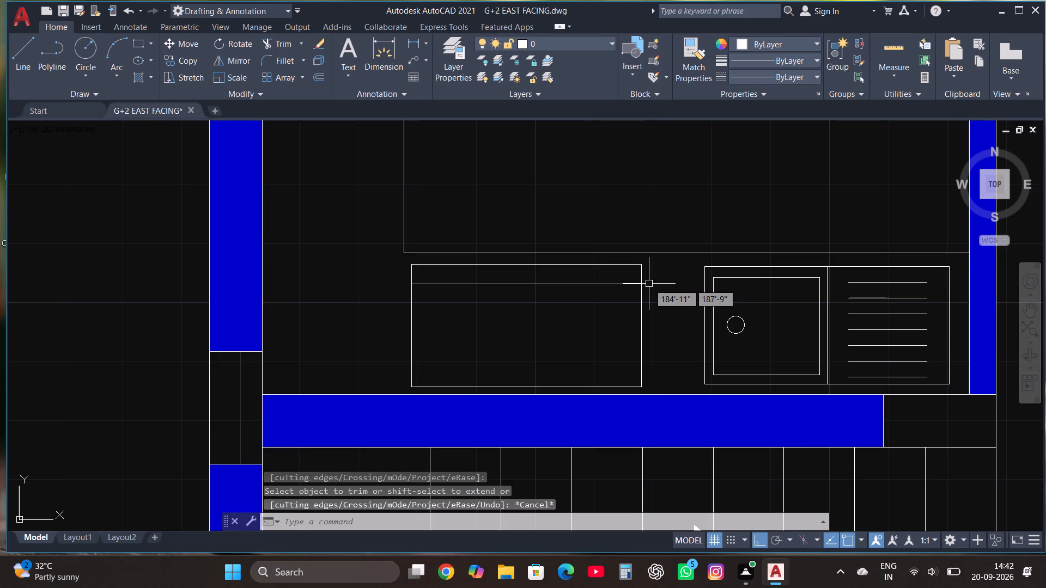
# Draw a vertical line down through the stove rectangle about 1'-2" from its west side.
pyautogui.click(19, 51)
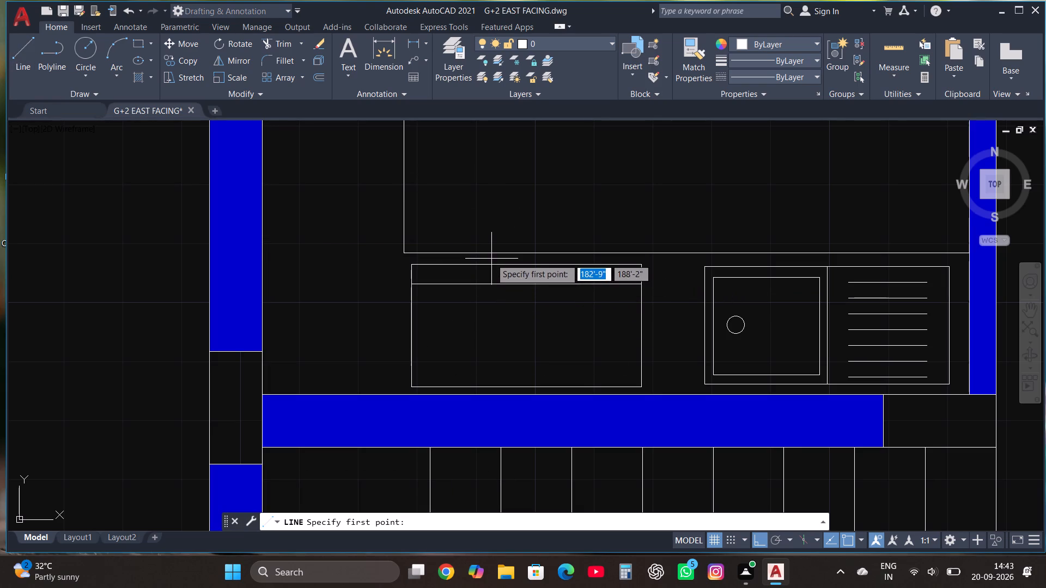
pyautogui.click(408, 265)
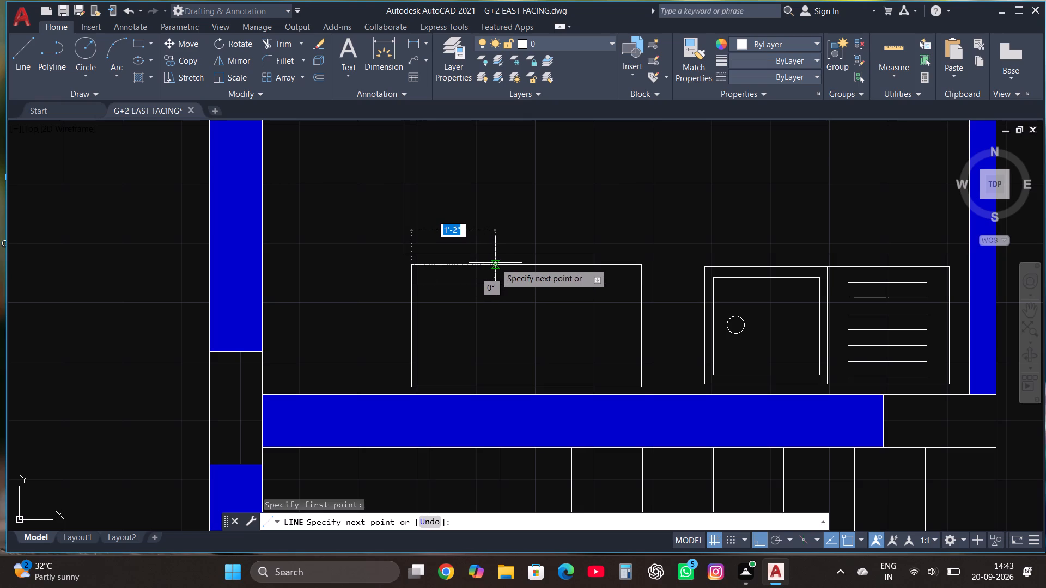
pyautogui.click(498, 263)
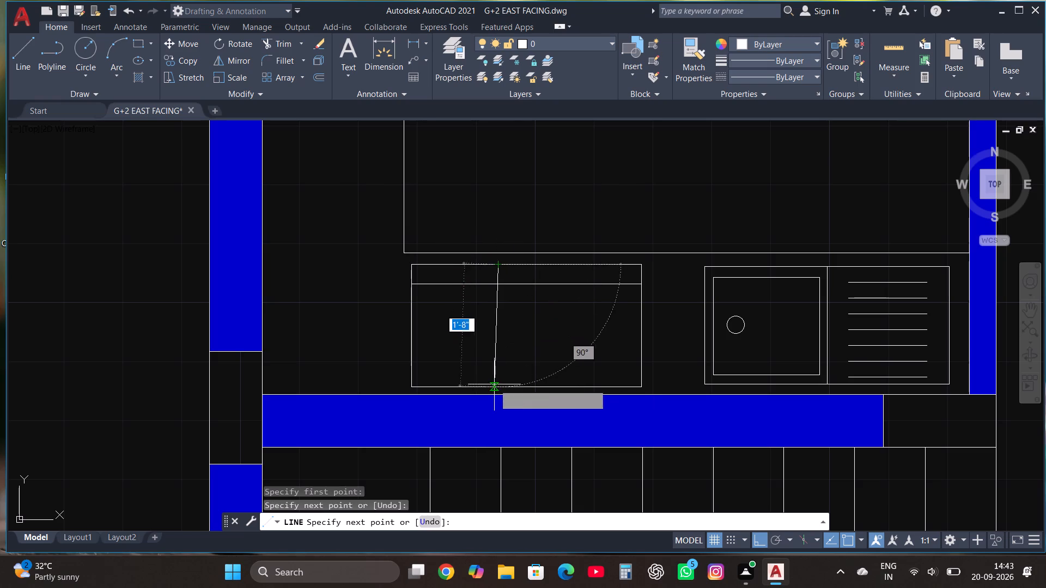
pyautogui.scroll(4, 494, 385)
pyautogui.click(501, 420)
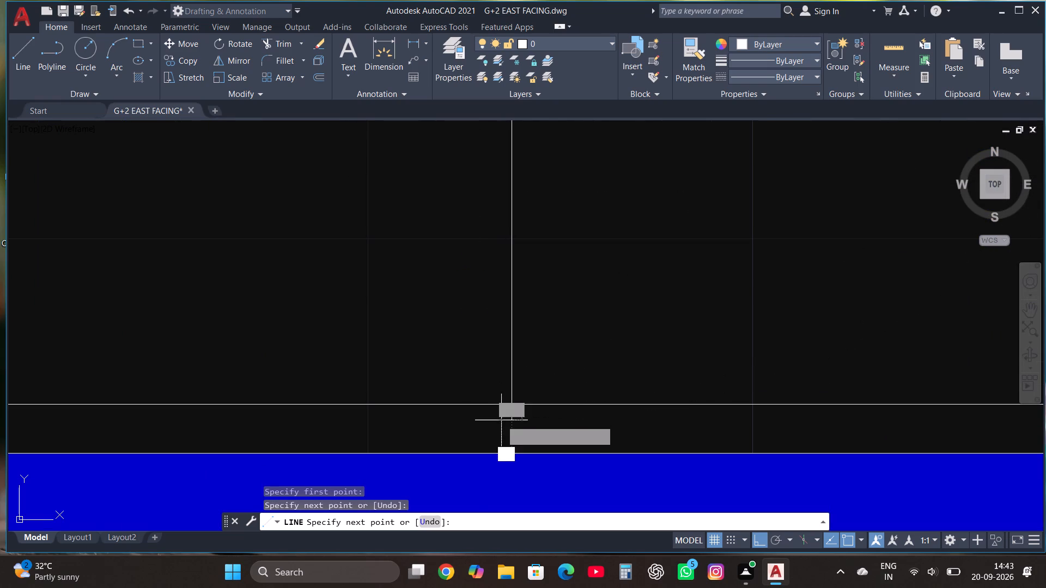
pyautogui.press('Escape')
# Draw a second vertical line up through the stove rectangle about 1'-2" from its east side.
pyautogui.click(26, 53)
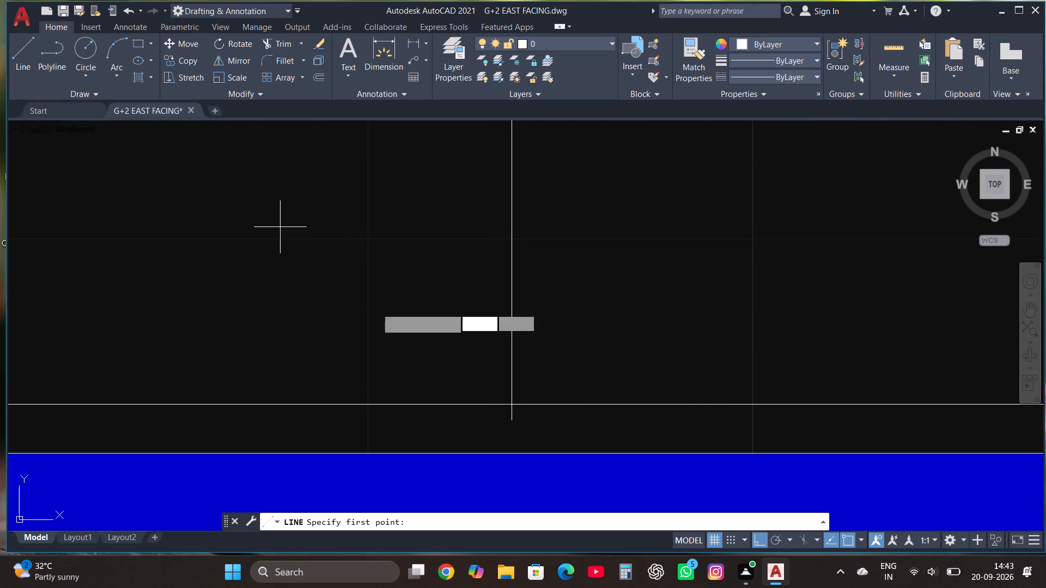
pyautogui.scroll(-3, 397, 365)
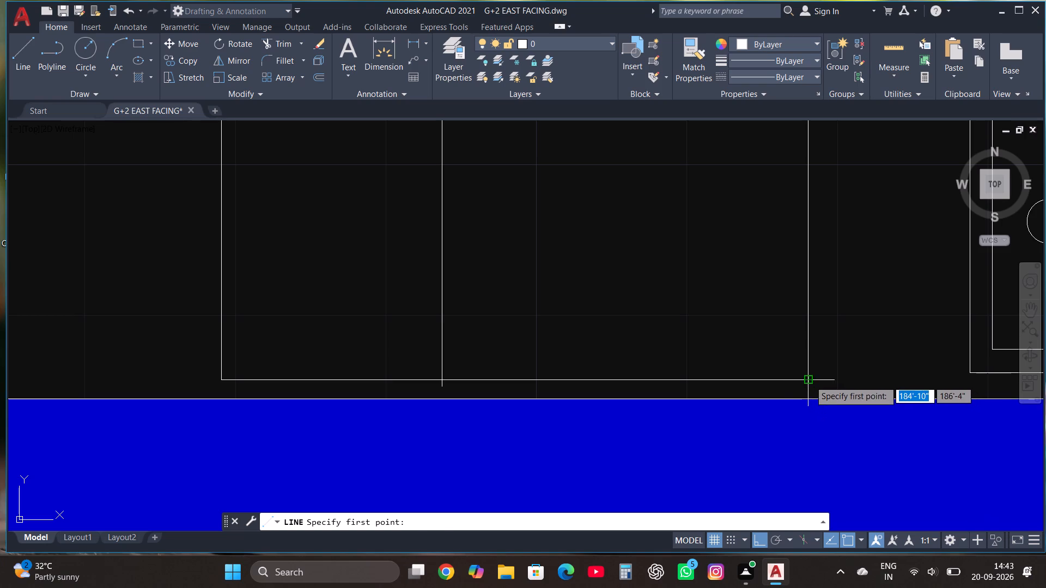
pyautogui.click(810, 381)
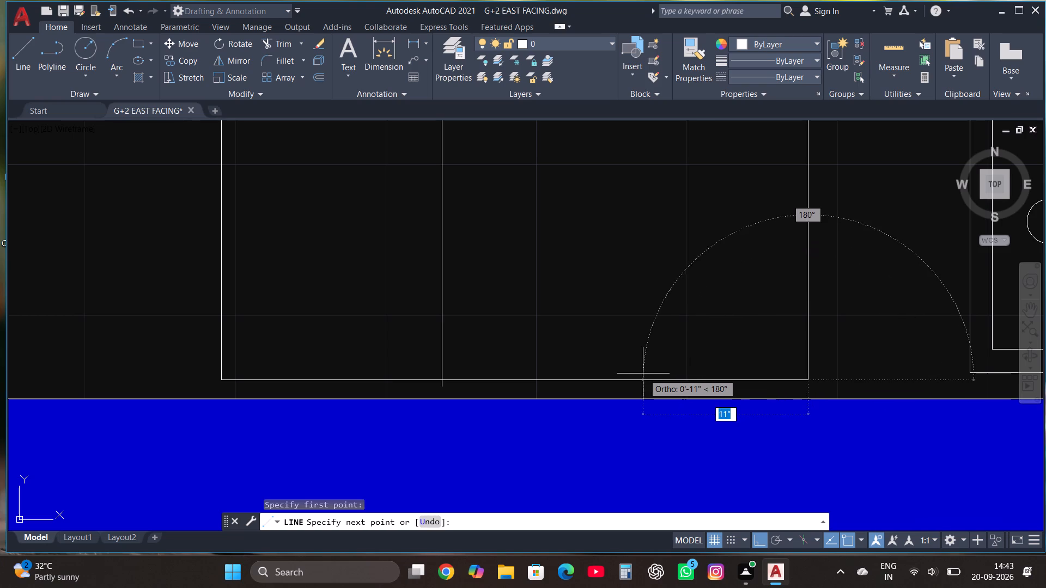
pyautogui.click(589, 372)
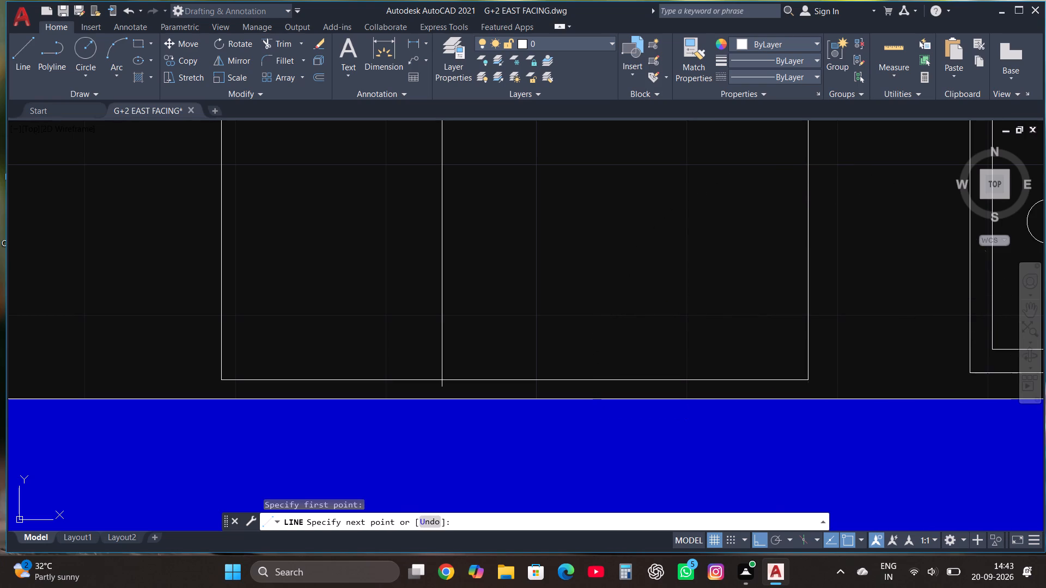
pyautogui.scroll(-3, 588, 353)
pyautogui.scroll(2, 577, 269)
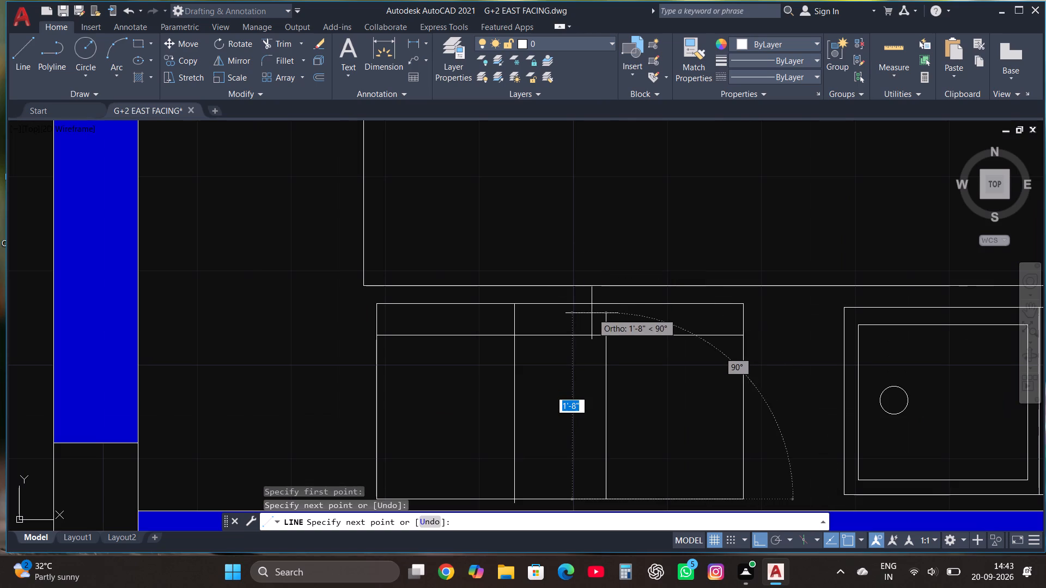
pyautogui.click(601, 293)
pyautogui.press('Escape')
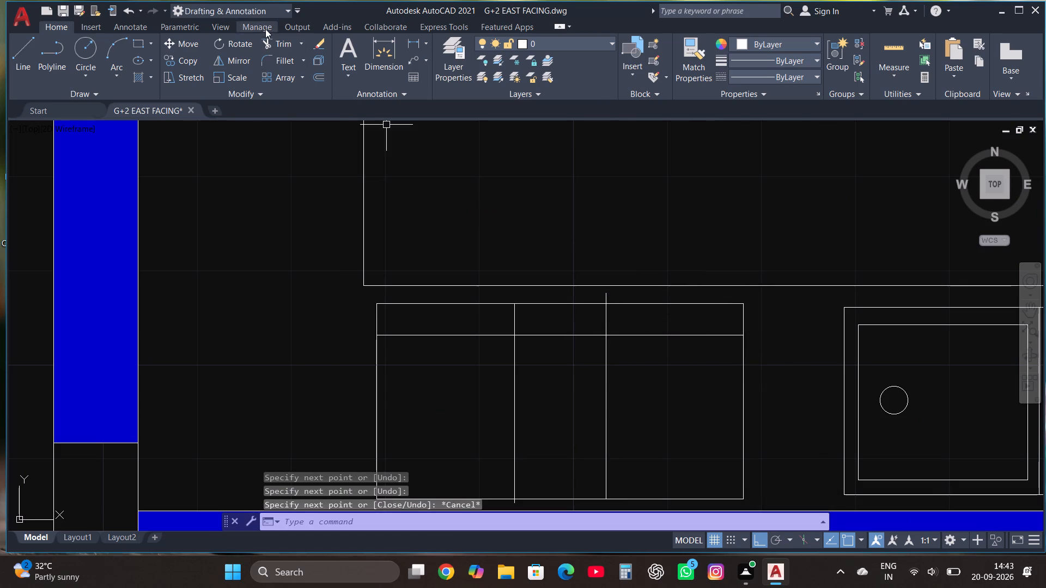
# Trim the ends of the two vertical dividers that overhang the stove rectangle's north and south edges.
pyautogui.click(282, 44)
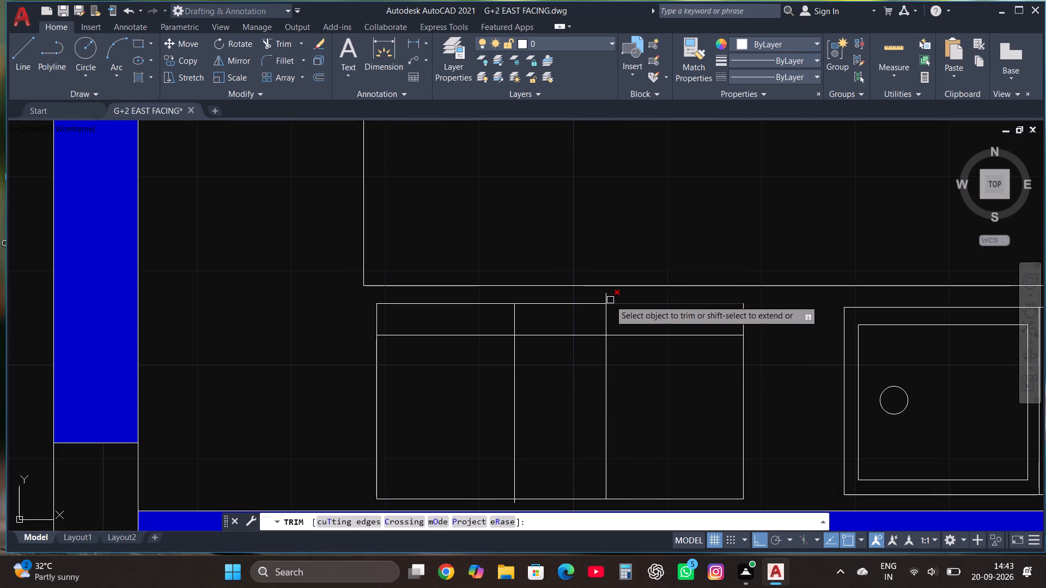
pyautogui.click(606, 298)
pyautogui.scroll(-2, 604, 297)
pyautogui.scroll(3, 551, 385)
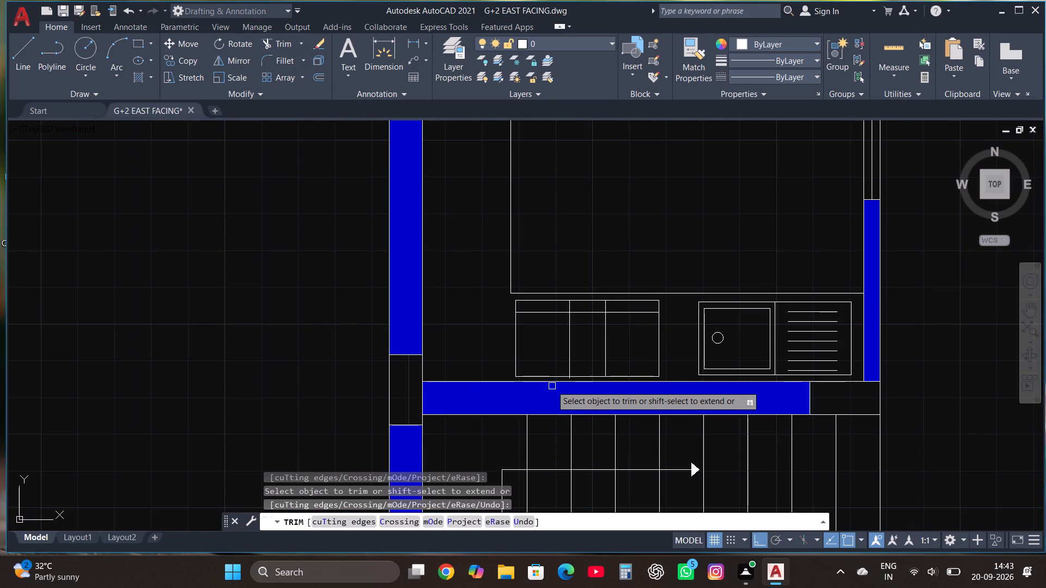
pyautogui.scroll(3, 602, 364)
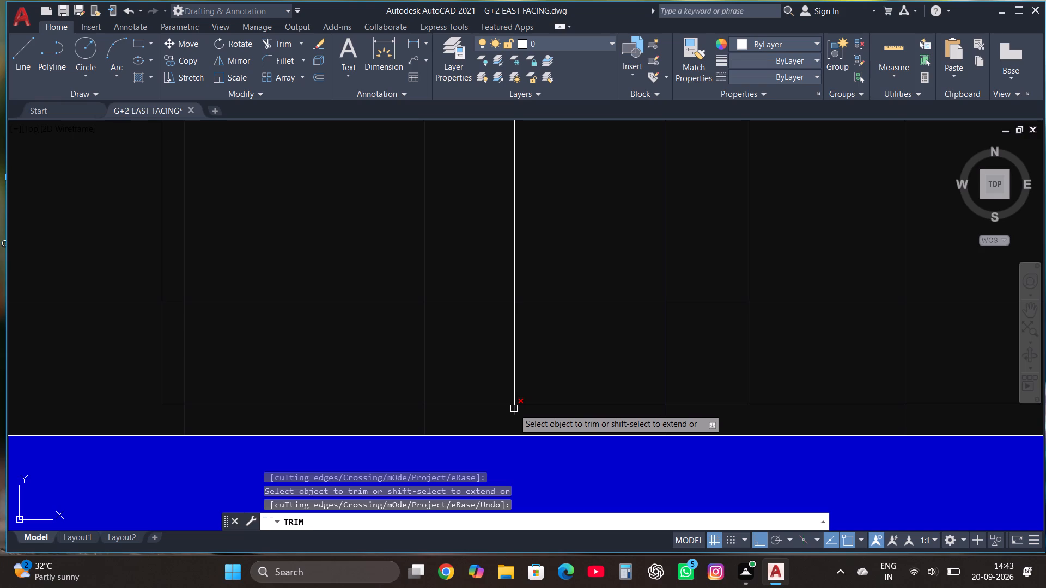
pyautogui.click(514, 408)
pyautogui.press('Escape')
# Draw a burner circle in the stove's west section.
pyautogui.scroll(-1, 518, 344)
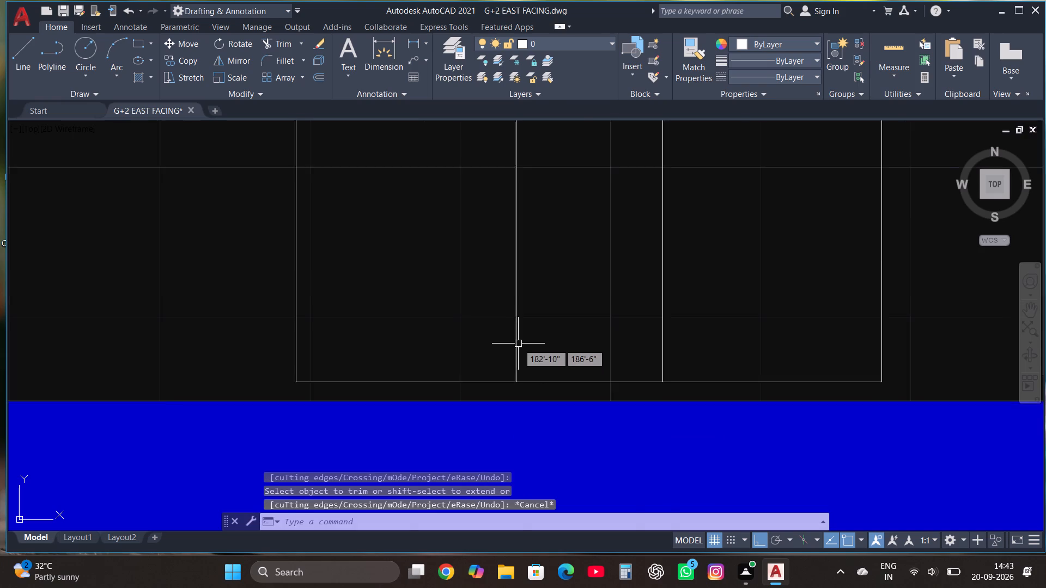
pyautogui.scroll(-1, 518, 344)
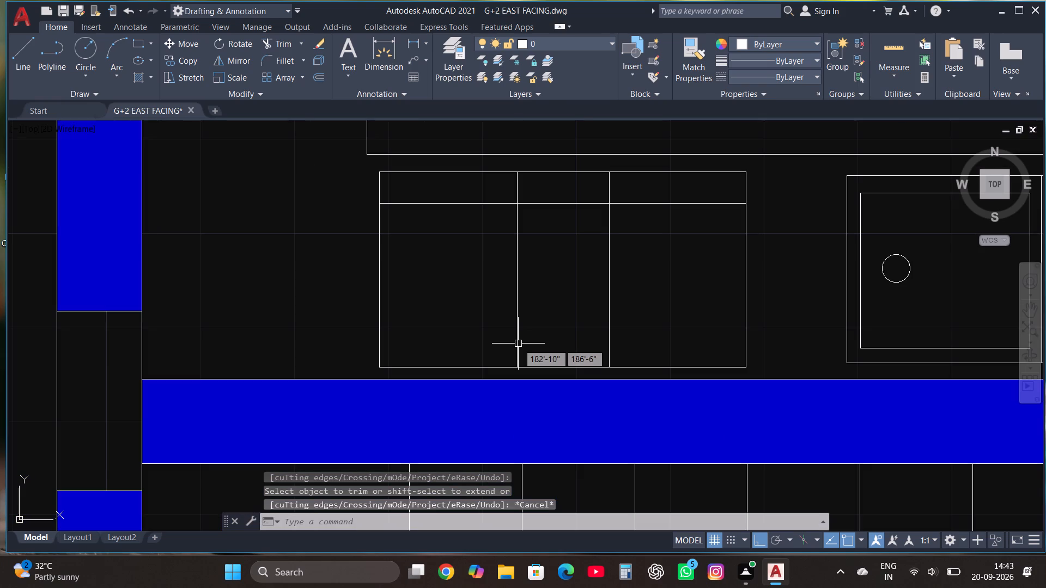
pyautogui.click(87, 50)
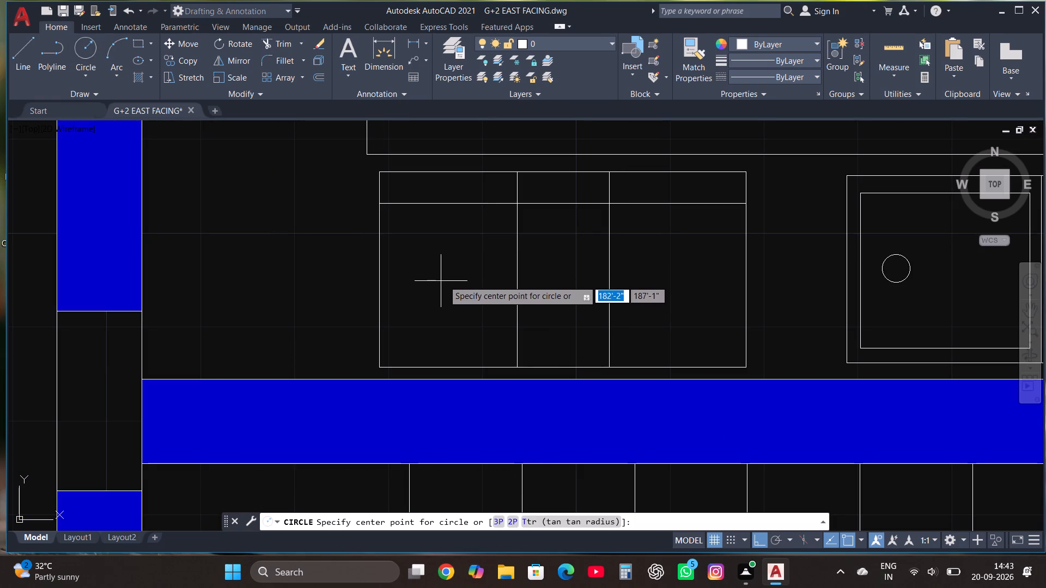
# Draw a burner circle of about 4-inch radius in the stove's left compartment.
pyautogui.click(446, 279)
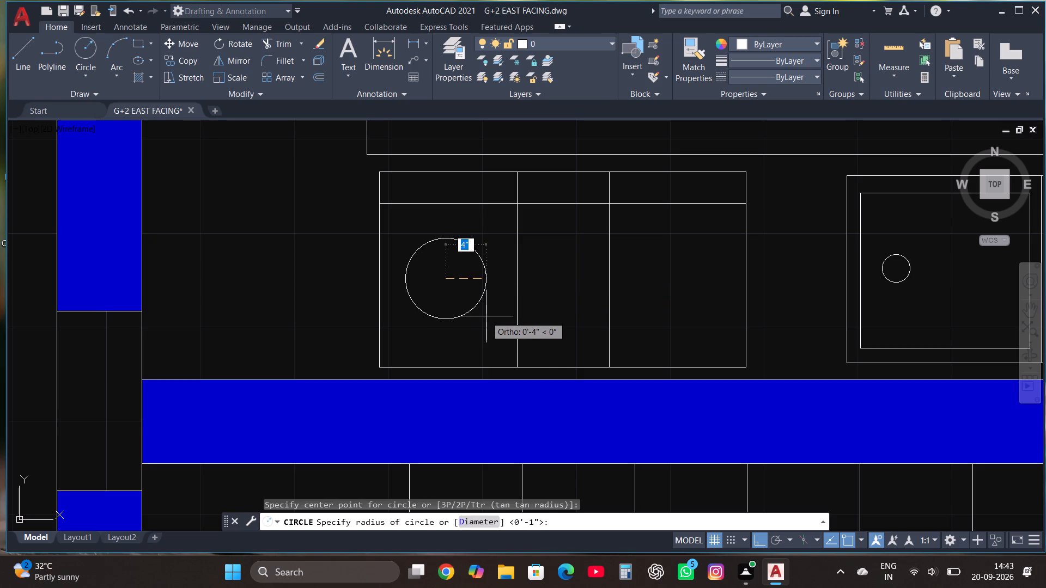
pyautogui.click(486, 316)
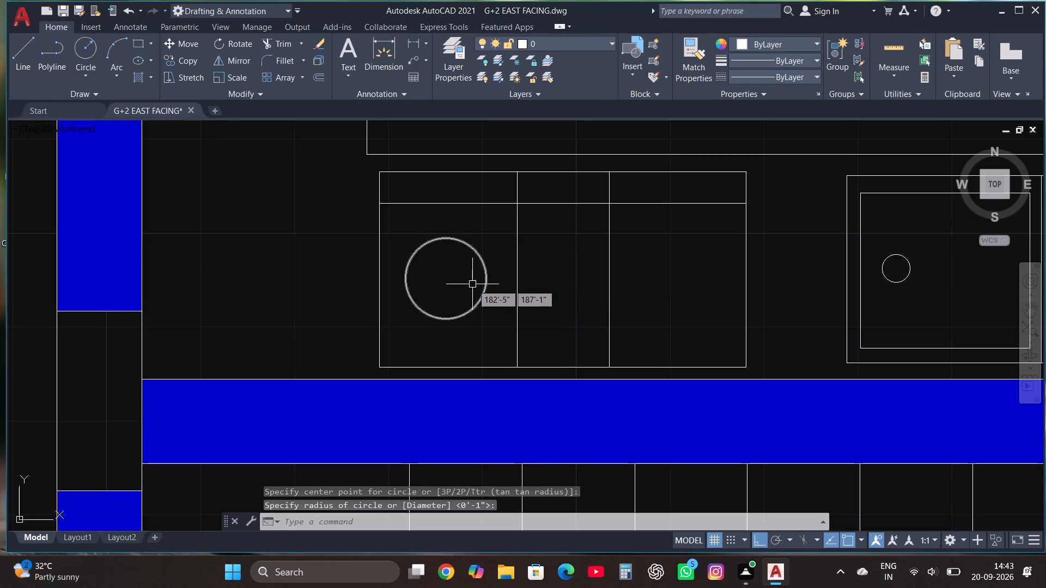
# Draw four short lines, about 2 inches long, projecting outward from the burner circle's top, bottom, right and left edges.
pyautogui.scroll(1, 472, 284)
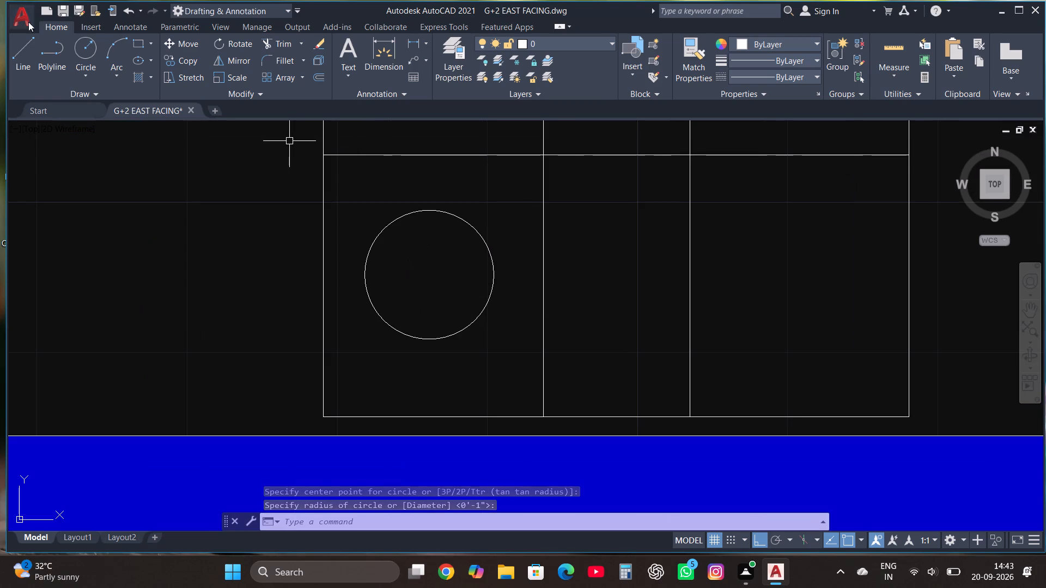
pyautogui.click(22, 56)
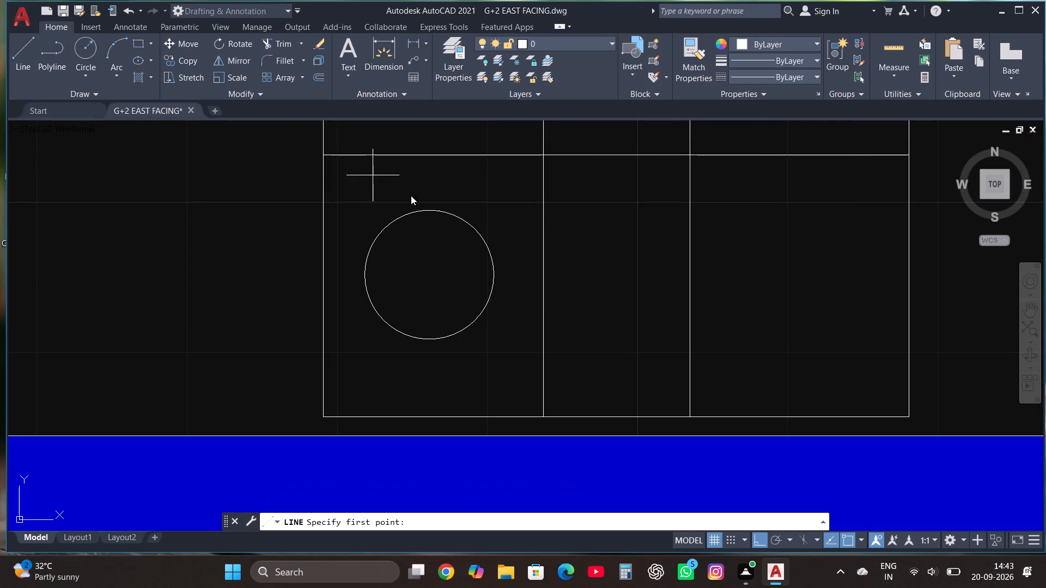
pyautogui.click(433, 209)
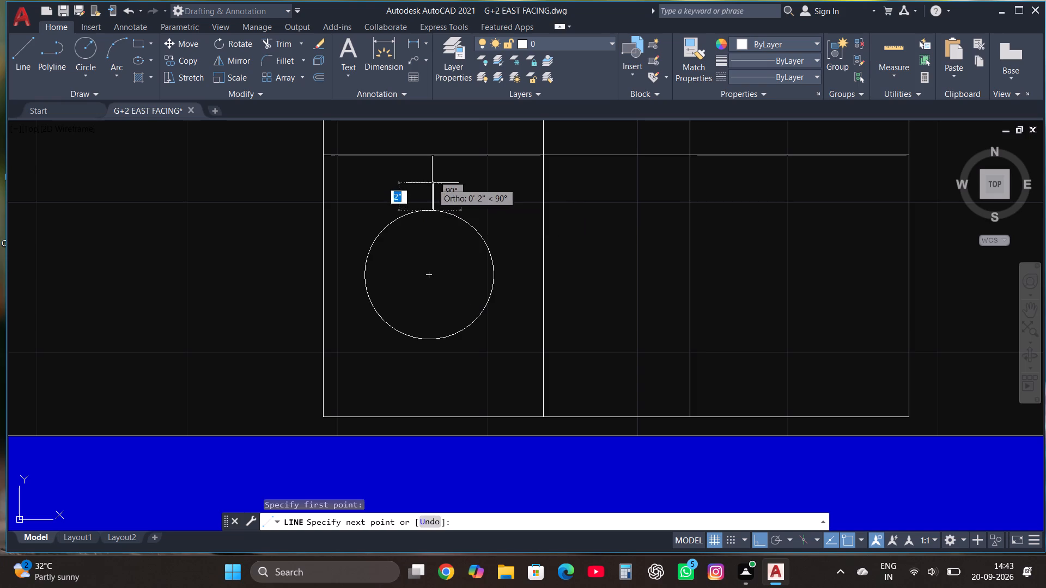
pyautogui.click(432, 183)
pyautogui.click(23, 47)
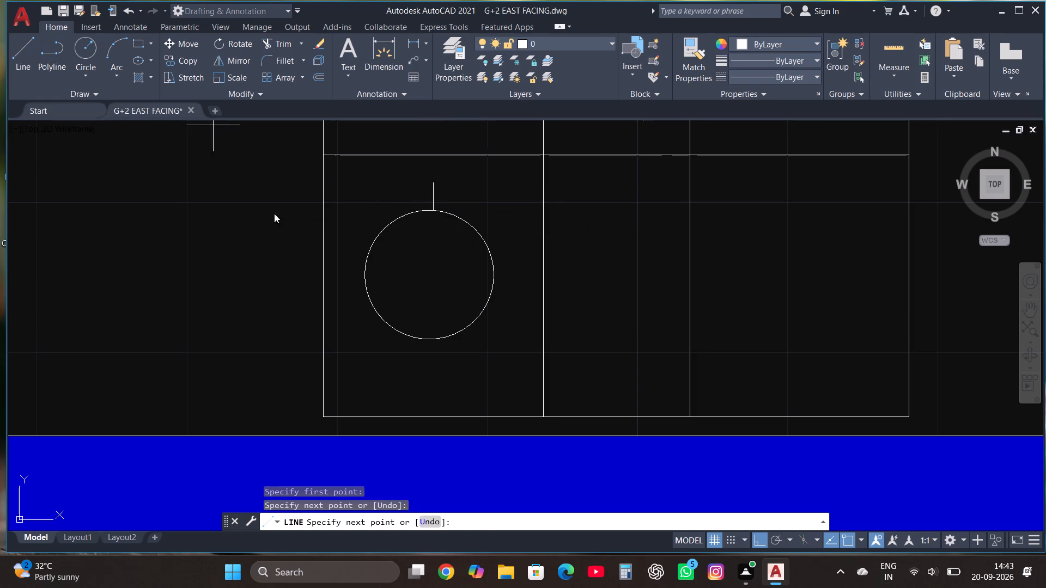
pyautogui.click(425, 341)
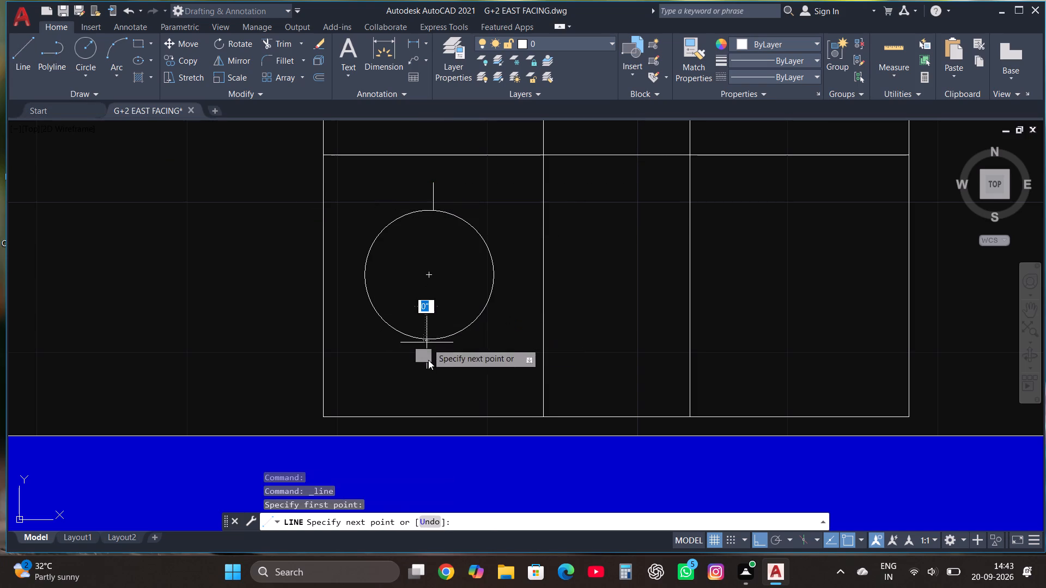
pyautogui.click(430, 372)
pyautogui.click(21, 54)
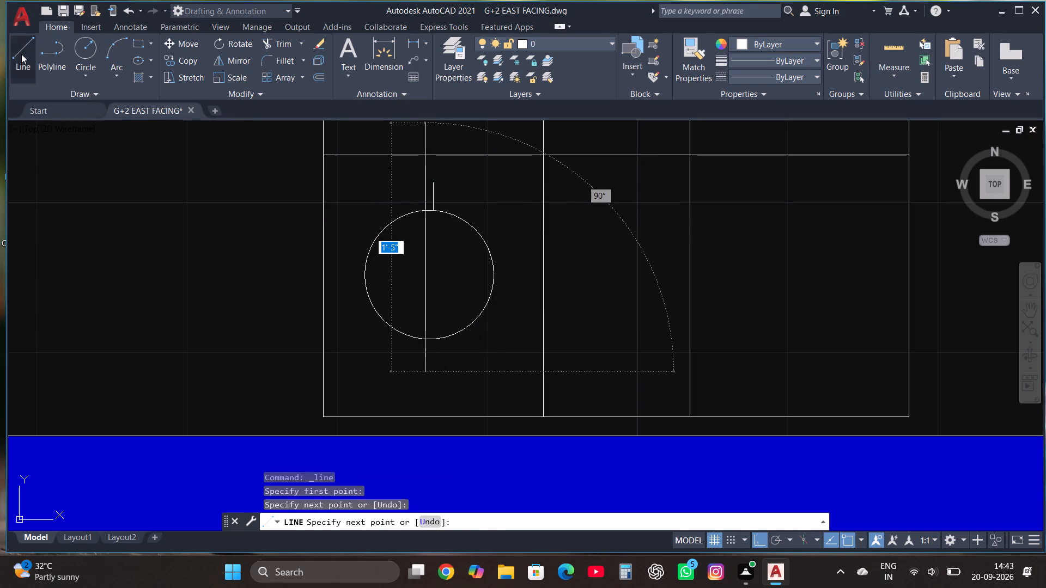
pyautogui.click(493, 277)
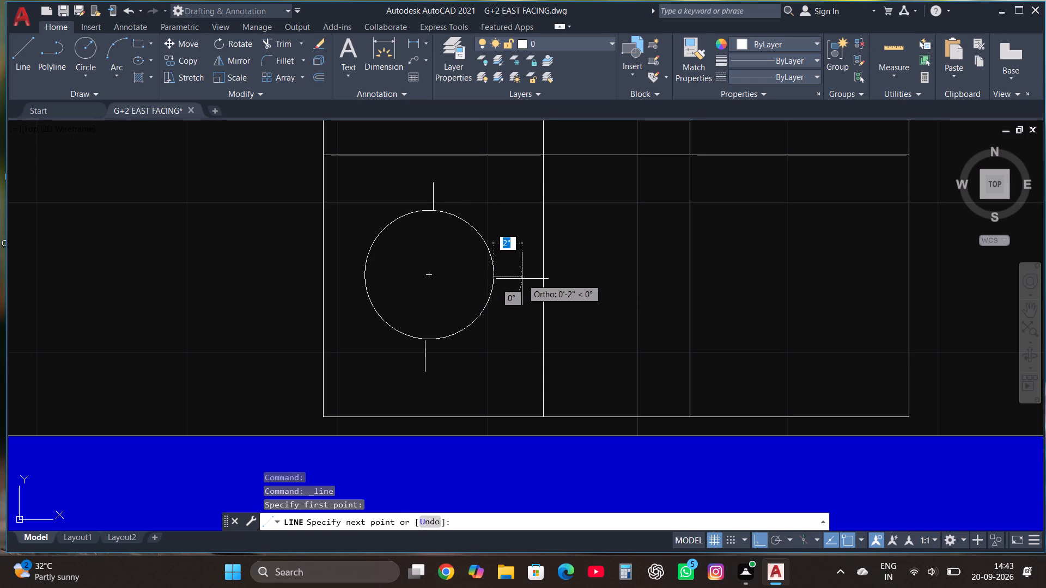
pyautogui.click(522, 279)
pyautogui.click(32, 48)
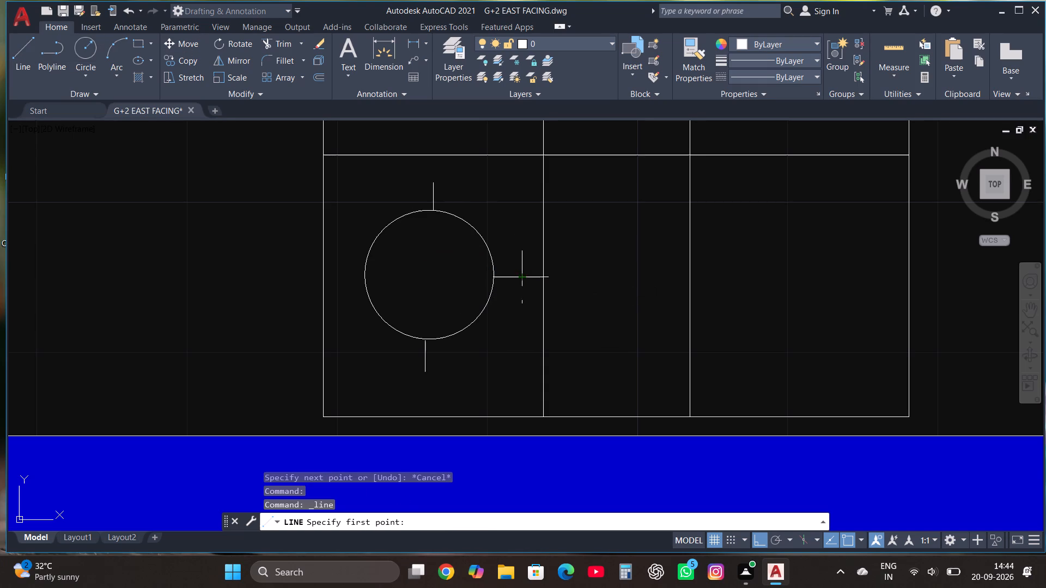
pyautogui.click(364, 272)
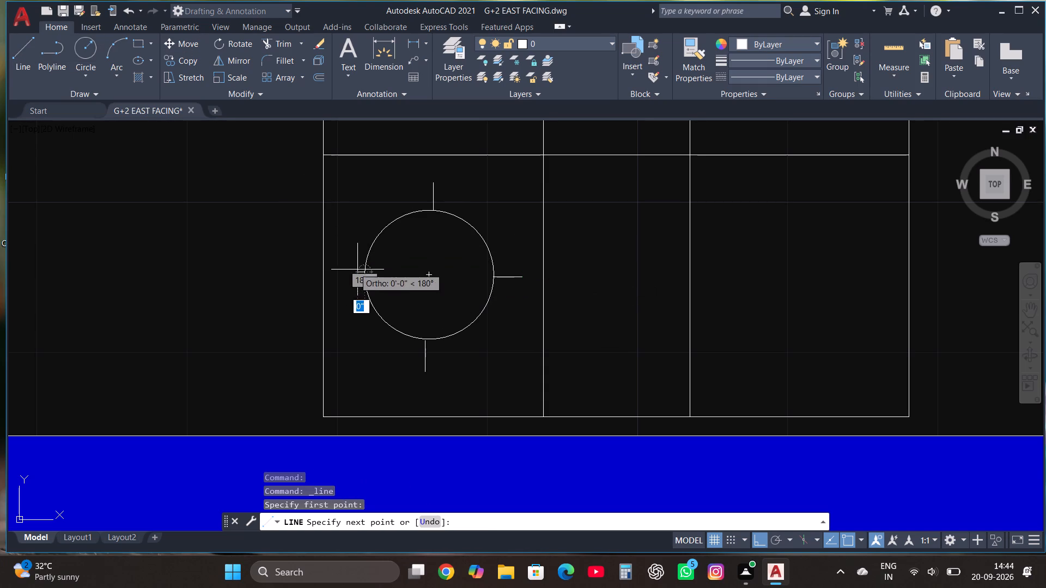
pyautogui.click(336, 261)
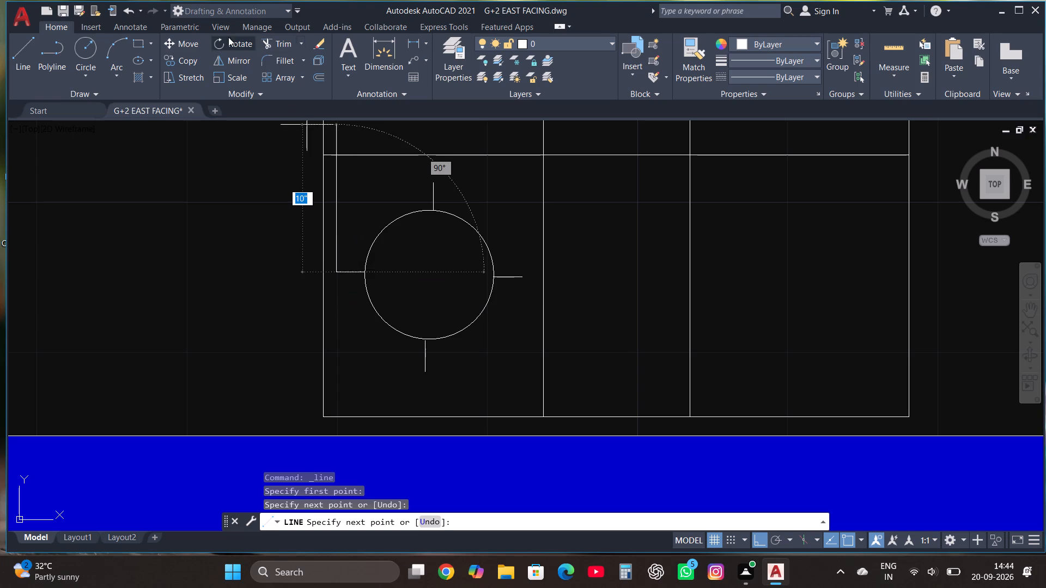
# Draw a concentric inner circle of about 3-inch radius at the burner's centre.
pyautogui.click(86, 45)
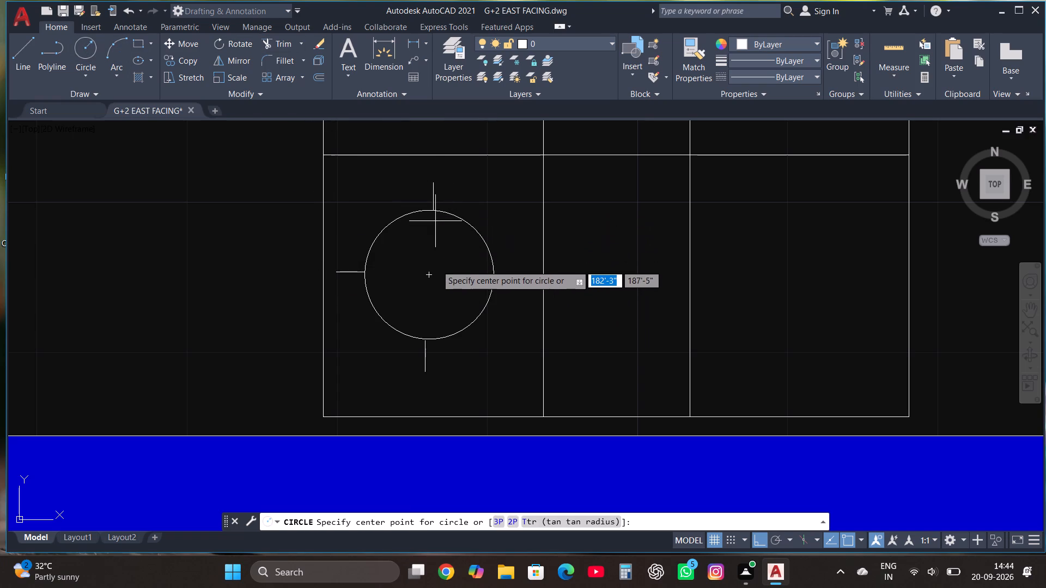
pyautogui.click(428, 274)
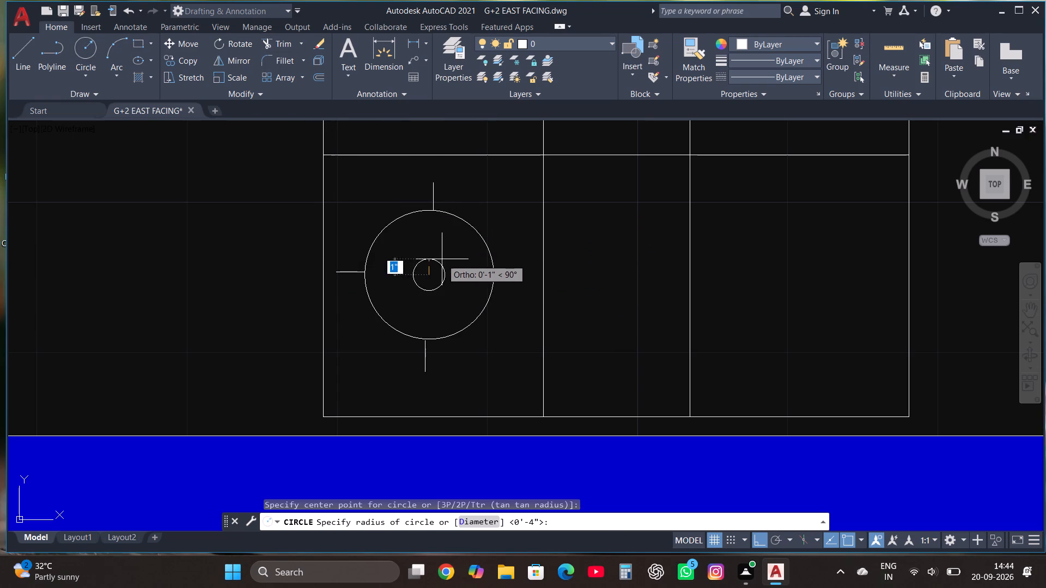
pyautogui.click(467, 248)
pyautogui.scroll(-2, 467, 252)
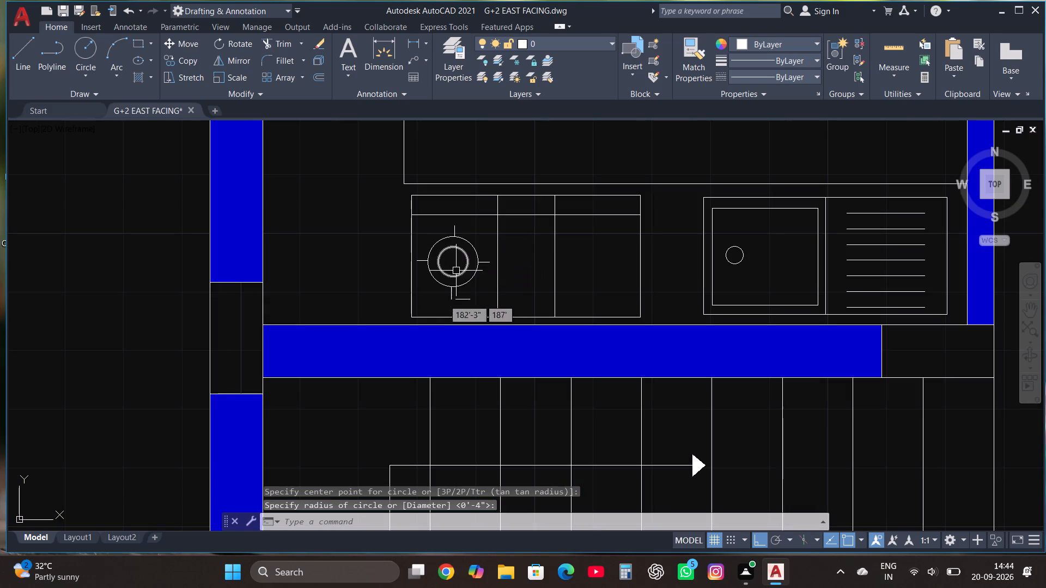
pyautogui.press('Escape')
# Copy the complete burner, both circles and four lines, about 2'-0" horizontally into the stove's right compartment.
pyautogui.click(417, 303)
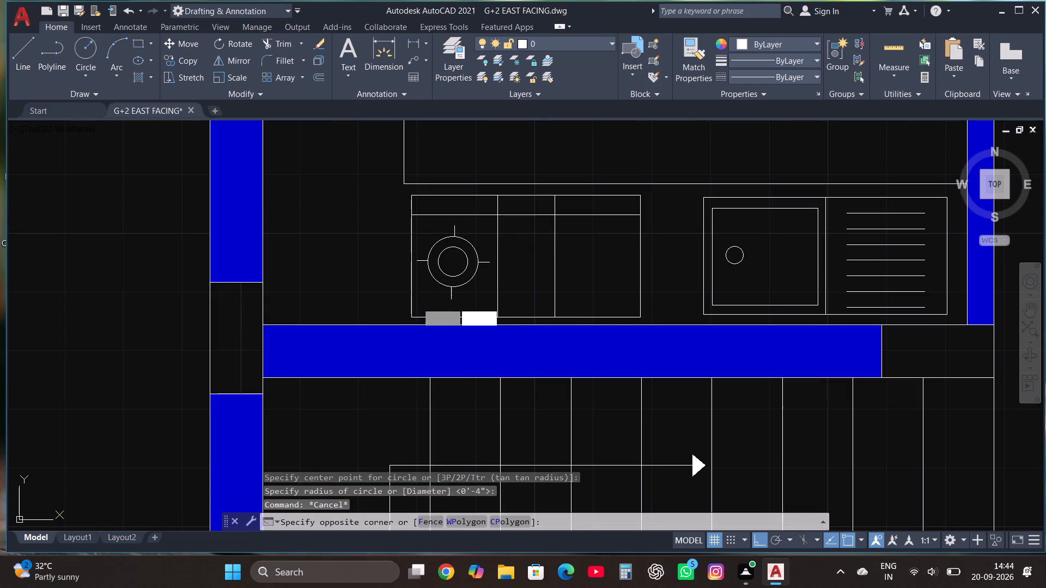
pyautogui.click(489, 225)
pyautogui.click(193, 58)
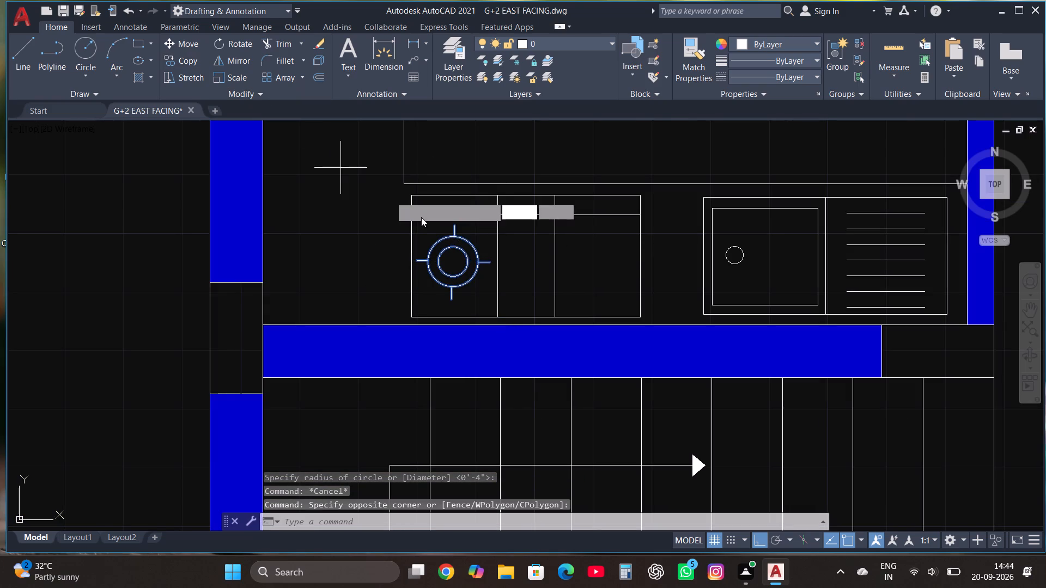
pyautogui.click(454, 263)
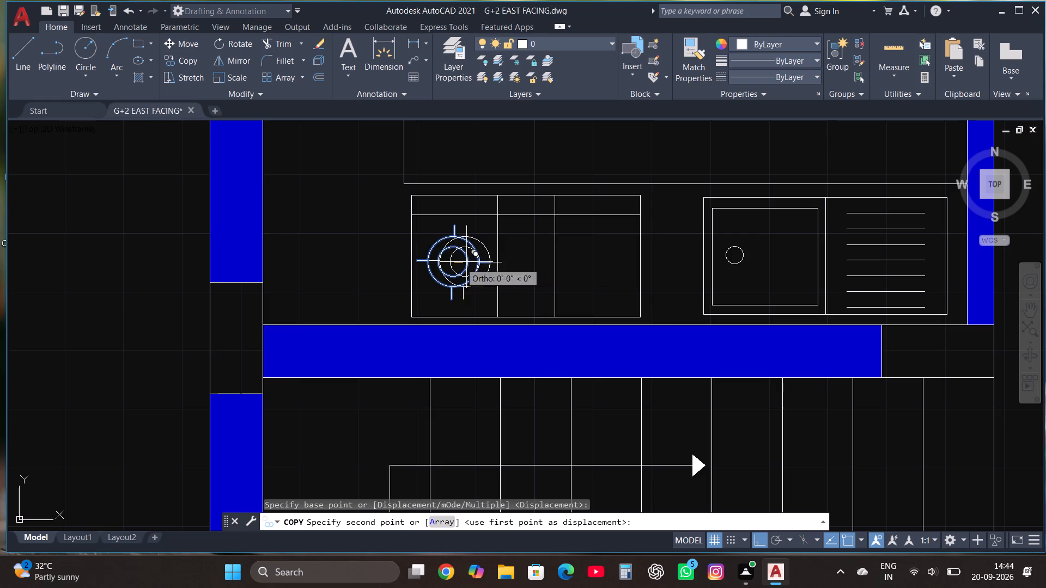
pyautogui.click(598, 255)
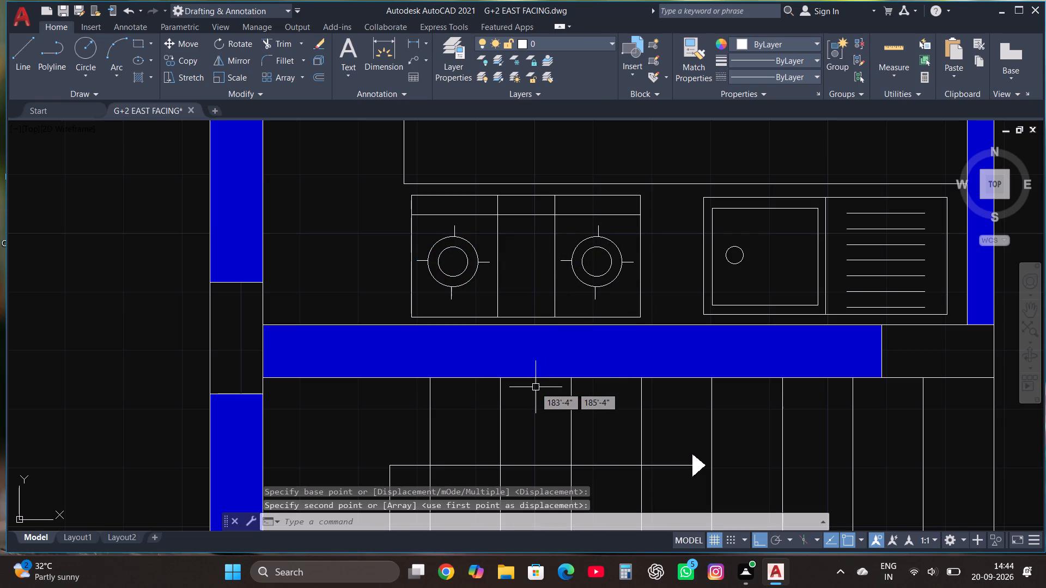
# Draw a small knob circle in the stove's narrow top strip, above the left burner.
pyautogui.scroll(1, 469, 207)
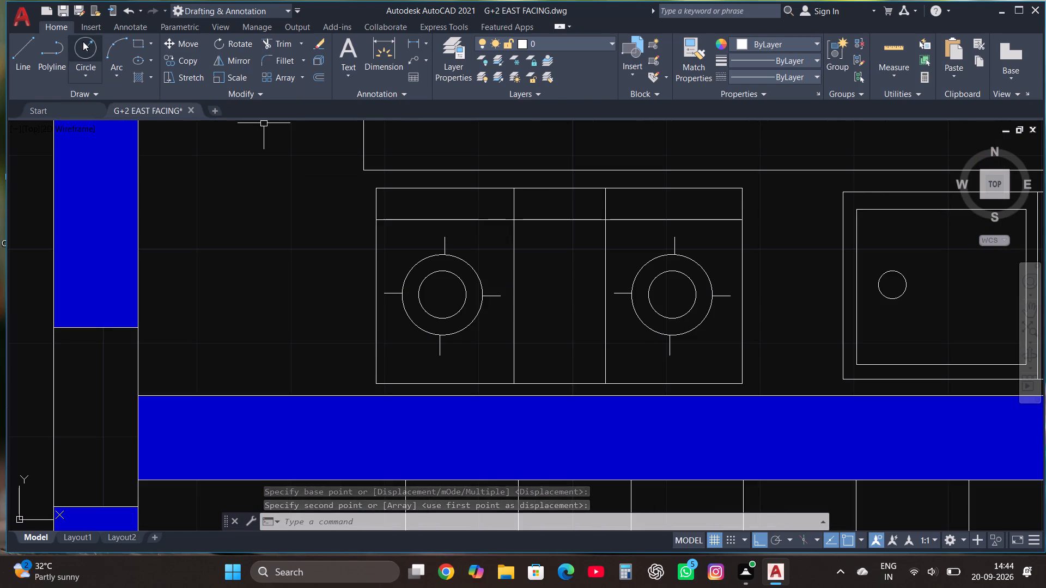
pyautogui.click(83, 41)
pyautogui.click(446, 205)
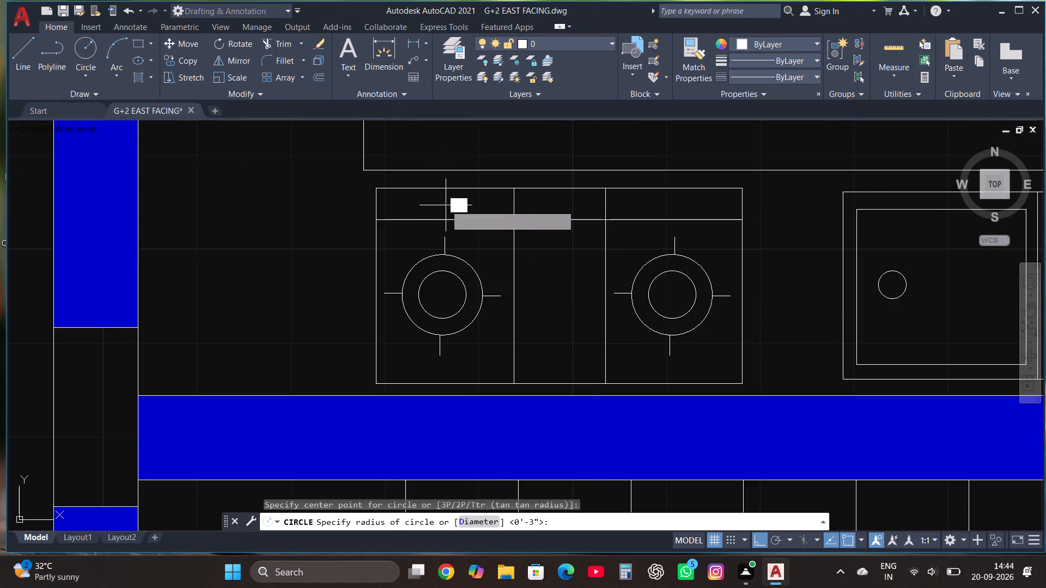
pyautogui.click(460, 213)
pyautogui.press('Escape')
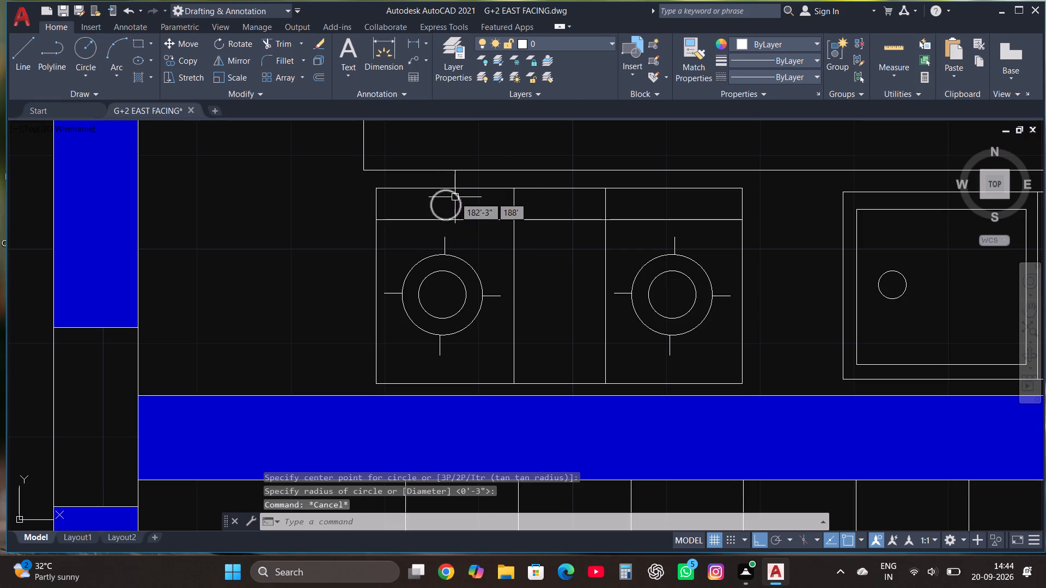
# Move the knob circle slightly upward so it sits between the strip's two horizontal lines.
pyautogui.click(455, 197)
pyautogui.scroll(2, 455, 197)
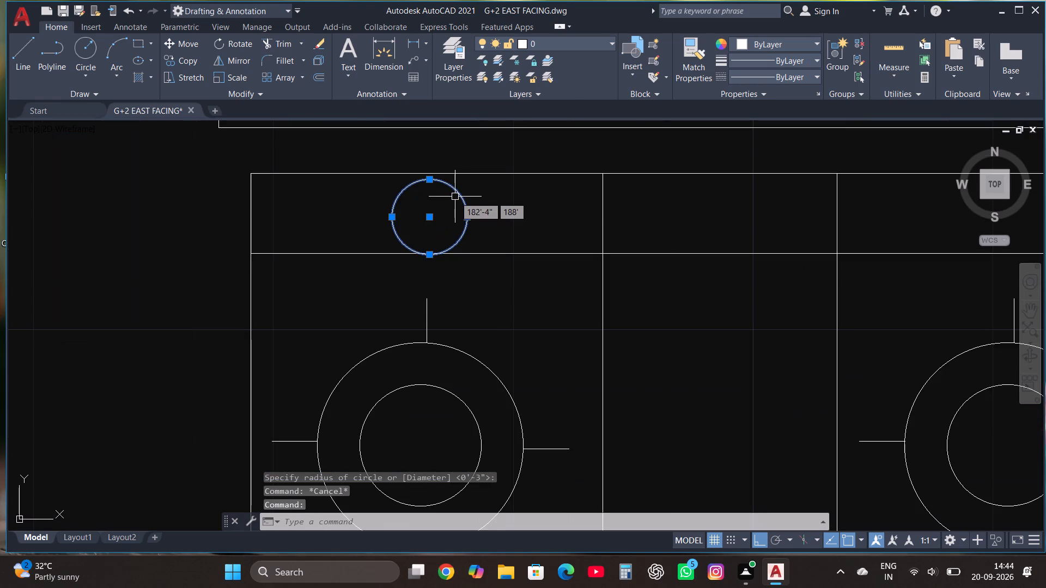
pyautogui.scroll(2, 445, 214)
pyautogui.click(178, 37)
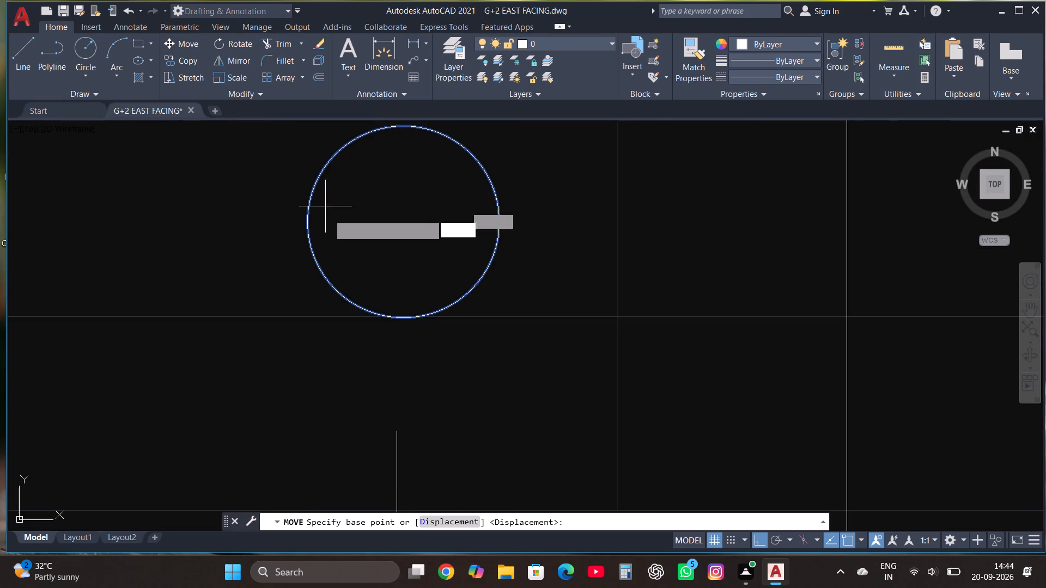
pyautogui.scroll(-1, 330, 220)
pyautogui.click(370, 219)
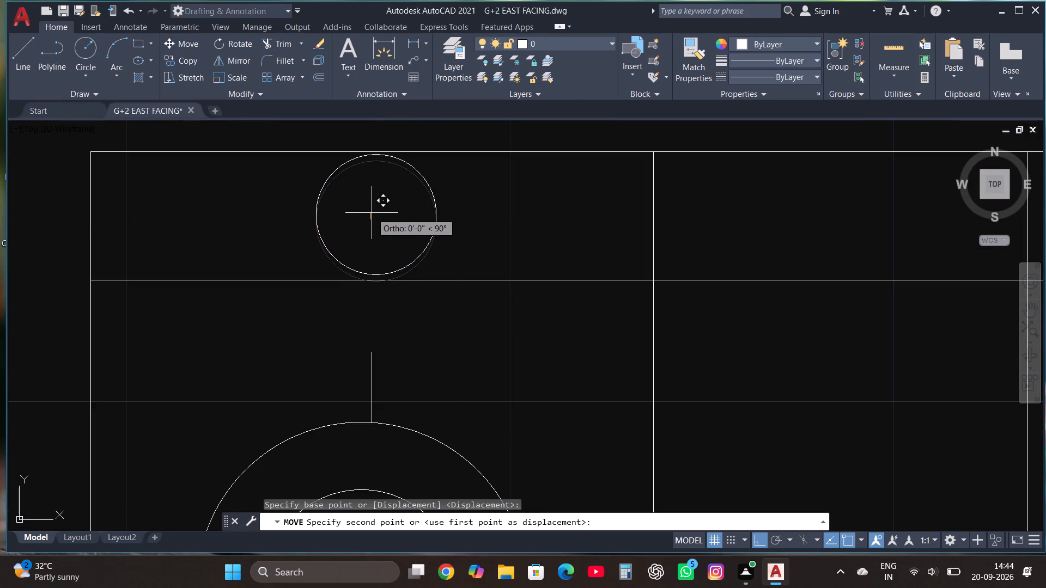
pyautogui.click(374, 215)
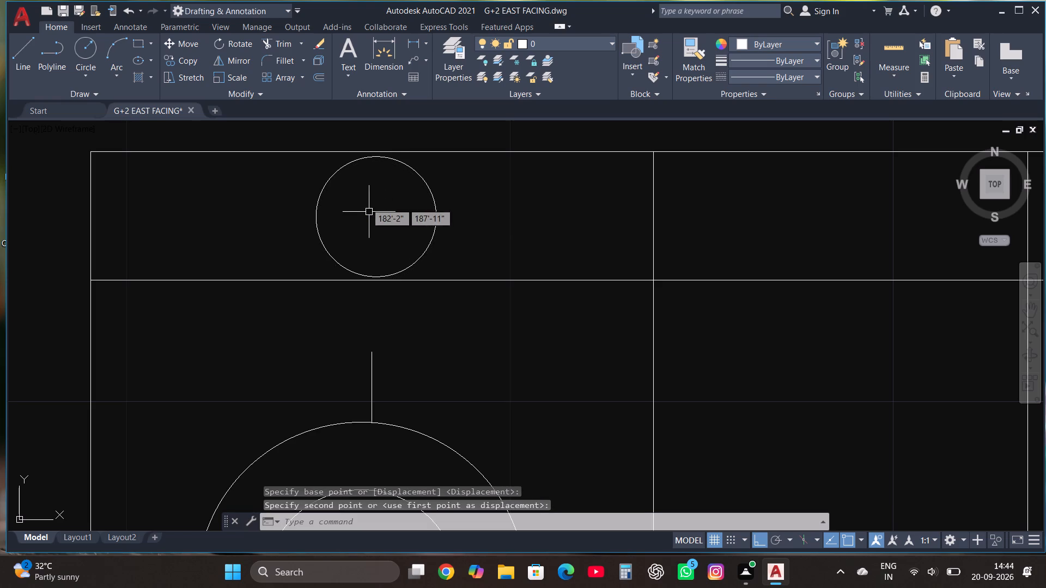
# Copy the knob circle about 2'-0" horizontally to sit above the right burner.
pyautogui.click(341, 176)
pyautogui.click(314, 160)
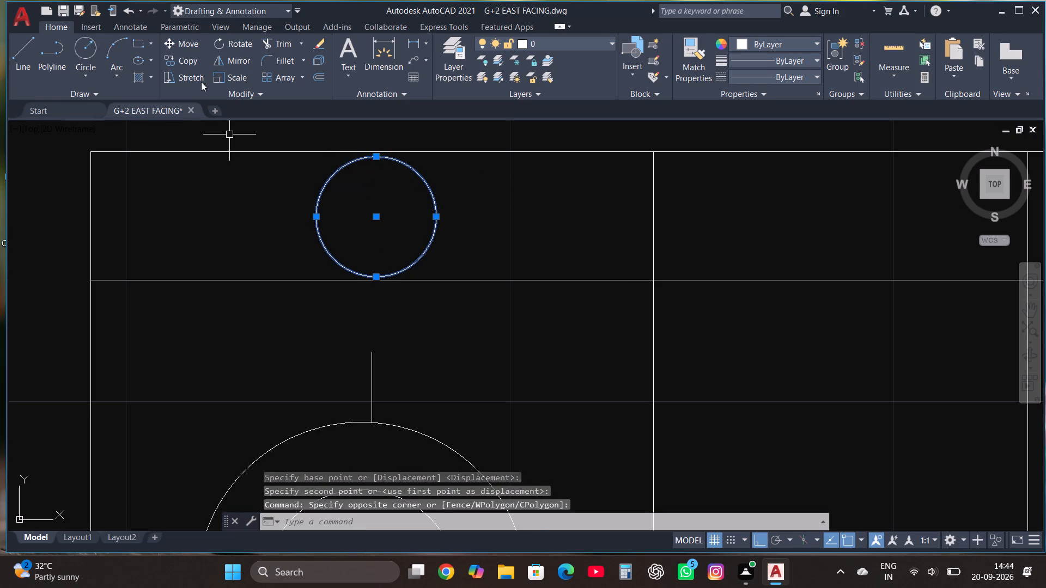
pyautogui.click(190, 52)
pyautogui.click(191, 56)
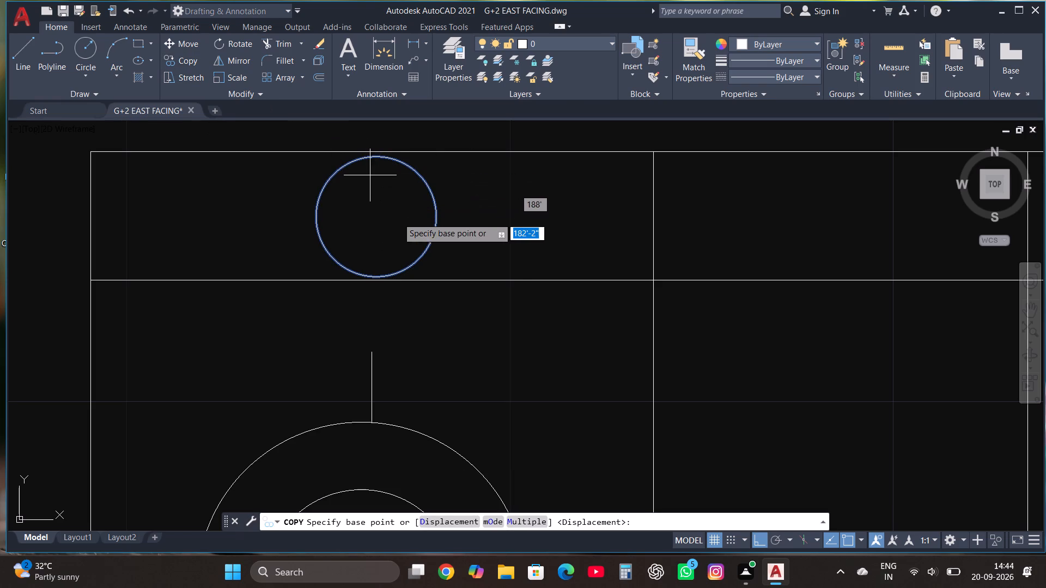
pyautogui.click(374, 209)
pyautogui.scroll(-2, 374, 209)
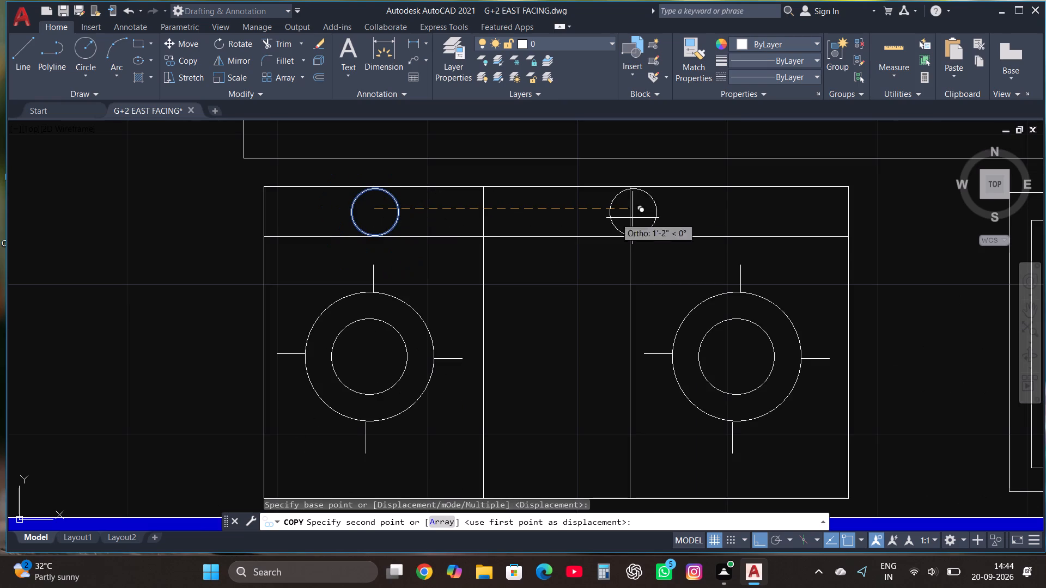
pyautogui.click(739, 214)
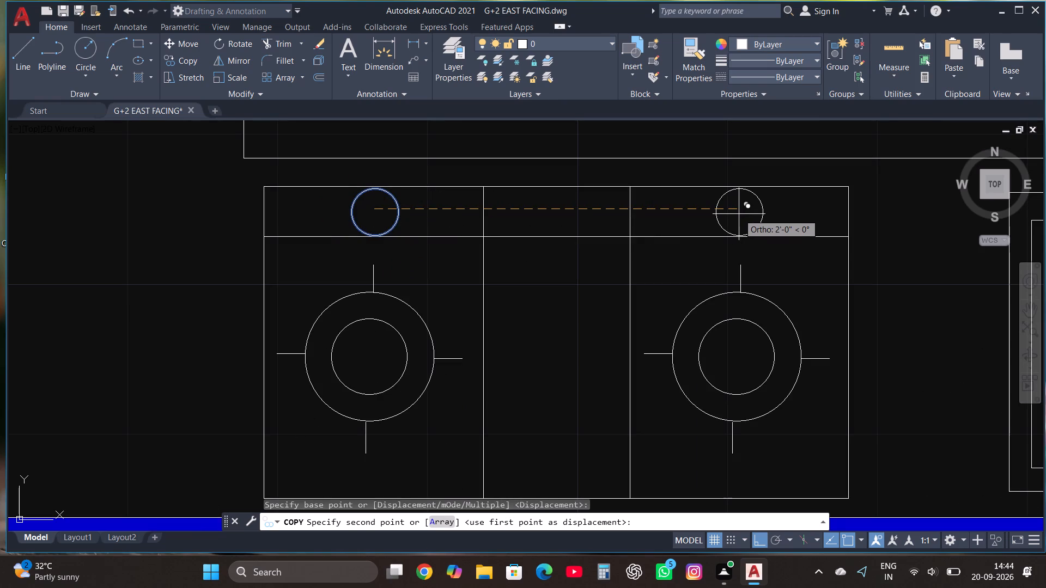
pyautogui.press('Escape')
# Draw a small rectangle in the kitchen just below its upper wall, slightly right of the vertical counter line.
pyautogui.scroll(-3, 550, 336)
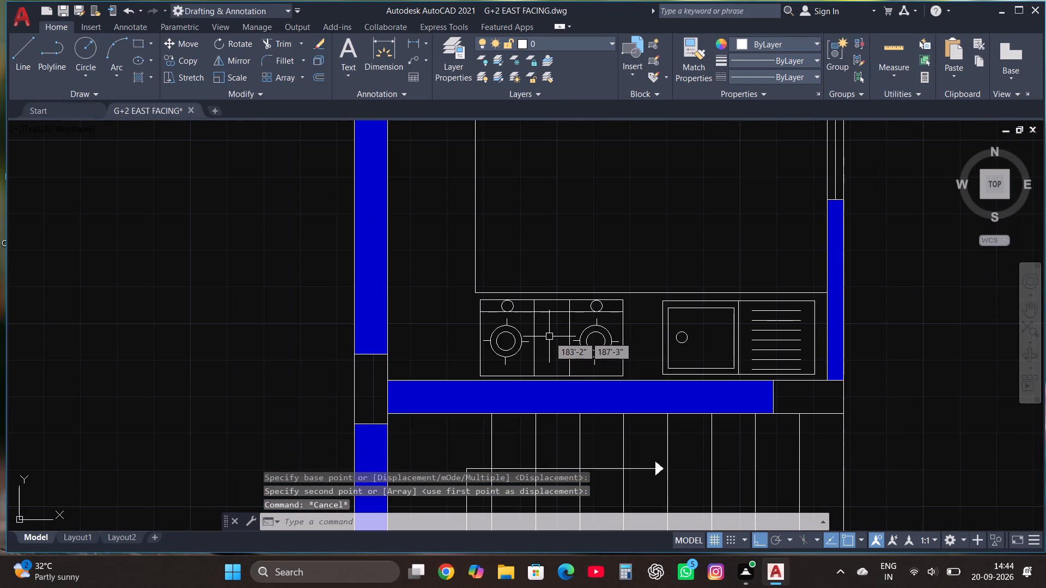
pyautogui.scroll(-2, 549, 336)
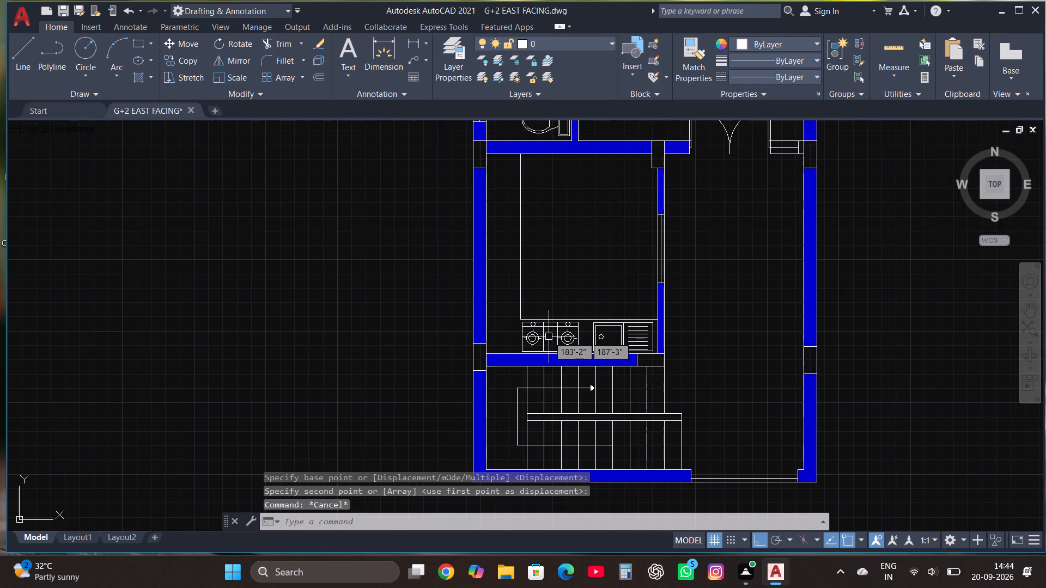
pyautogui.scroll(2, 558, 148)
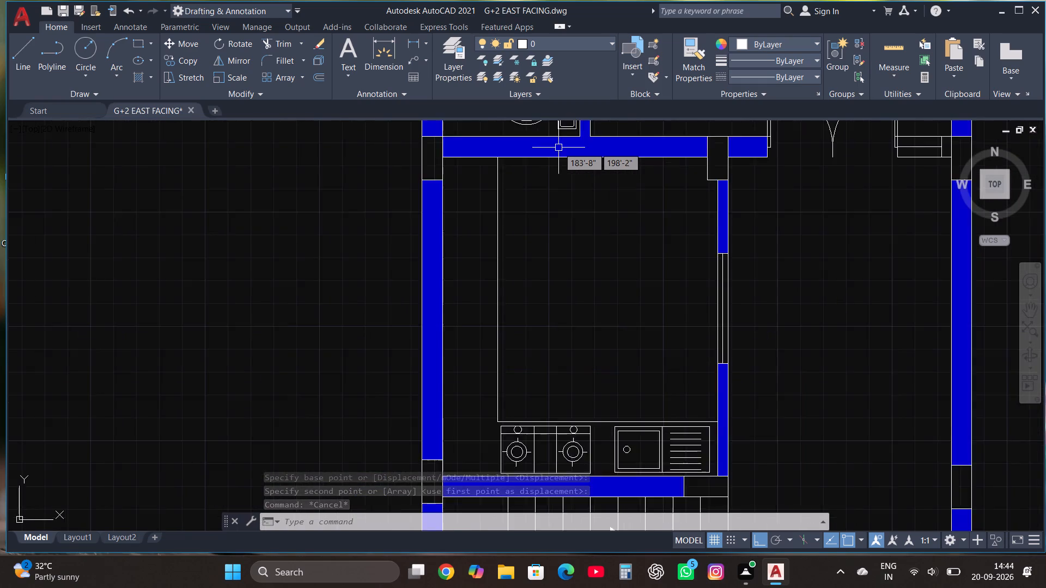
pyautogui.scroll(1, 558, 148)
pyautogui.scroll(-2, 559, 176)
pyautogui.scroll(4, 551, 162)
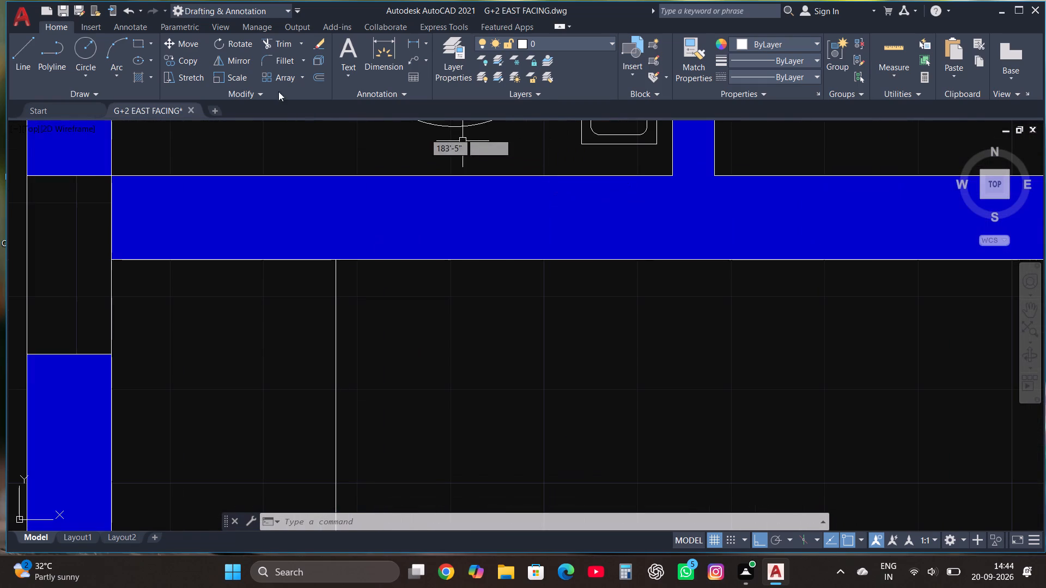
pyautogui.click(136, 43)
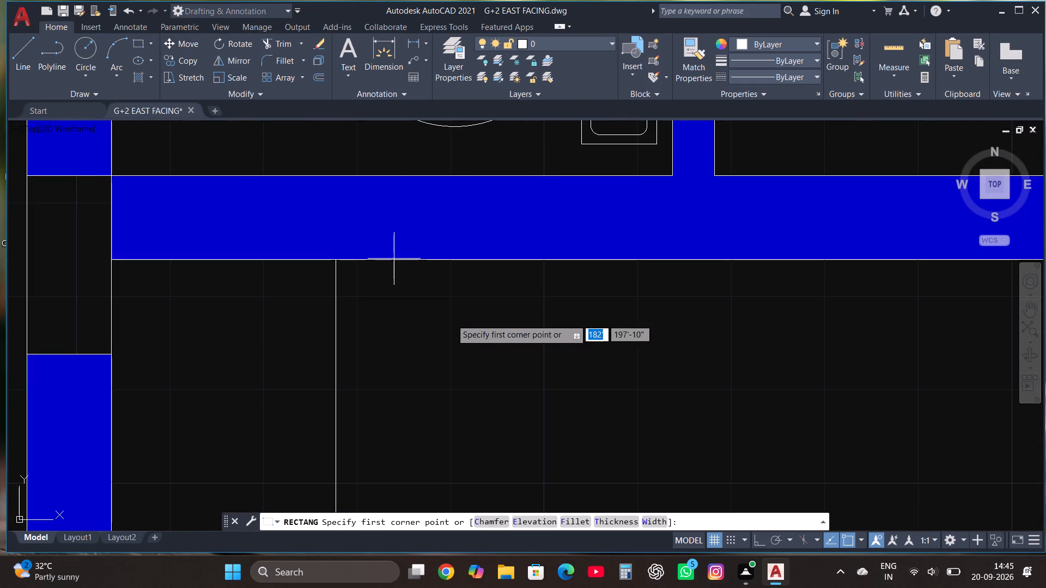
pyautogui.click(413, 271)
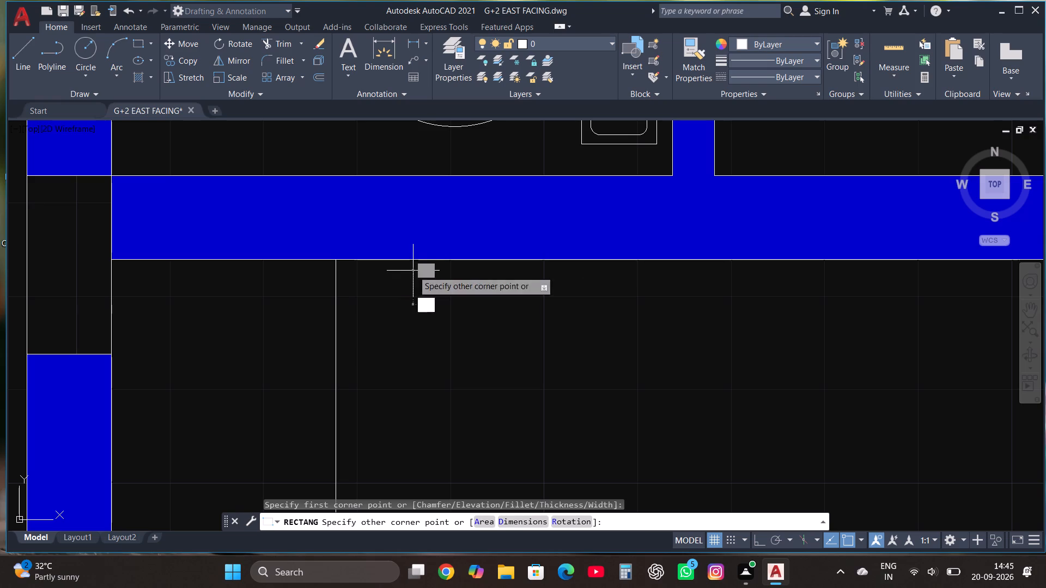
pyautogui.click(524, 365)
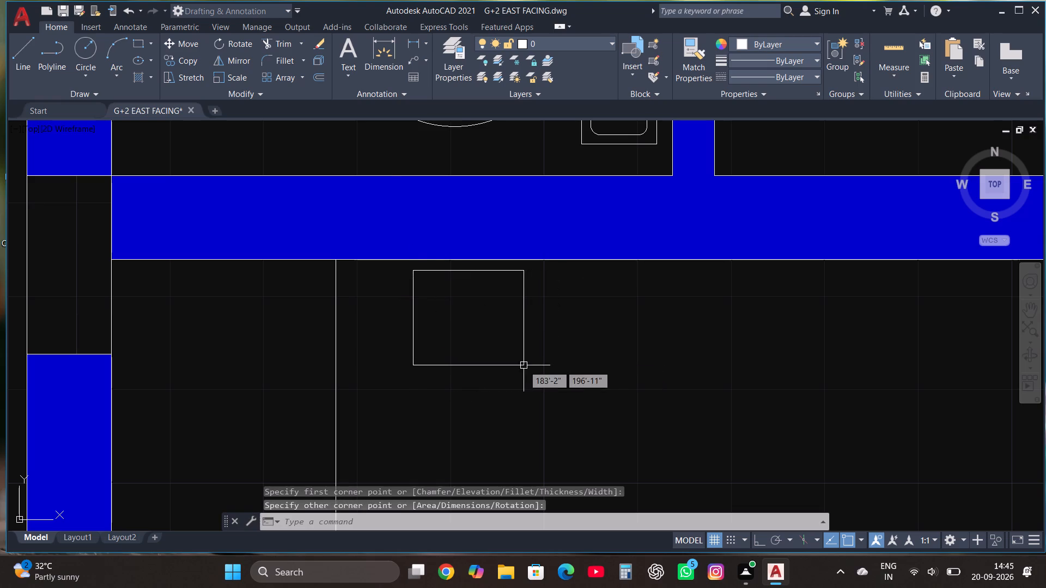
# Draw a horizontal line just above the small kitchen rectangle's lower edge and trim the part extending past its right side.
pyautogui.click(19, 47)
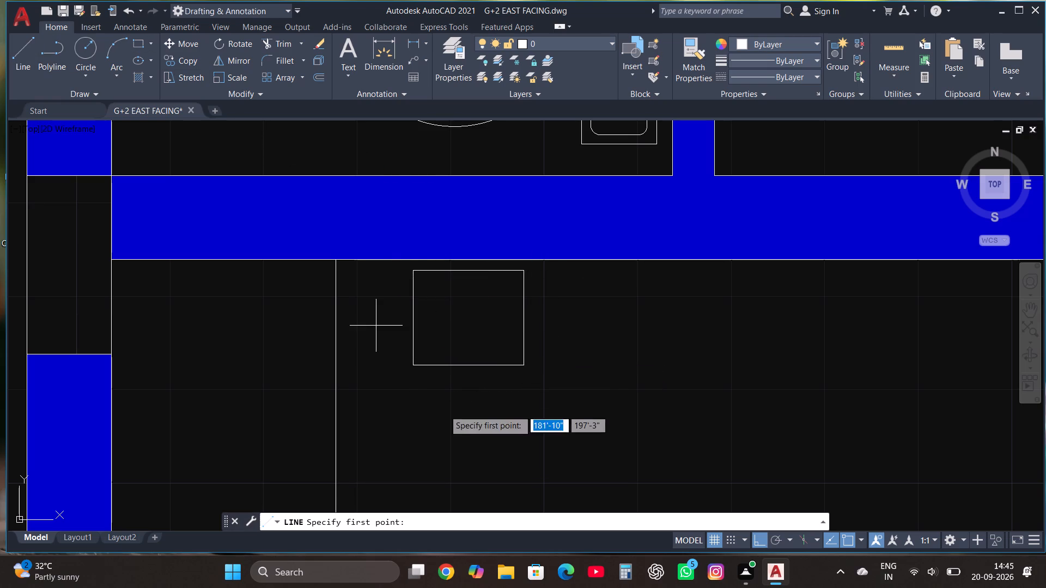
pyautogui.click(413, 360)
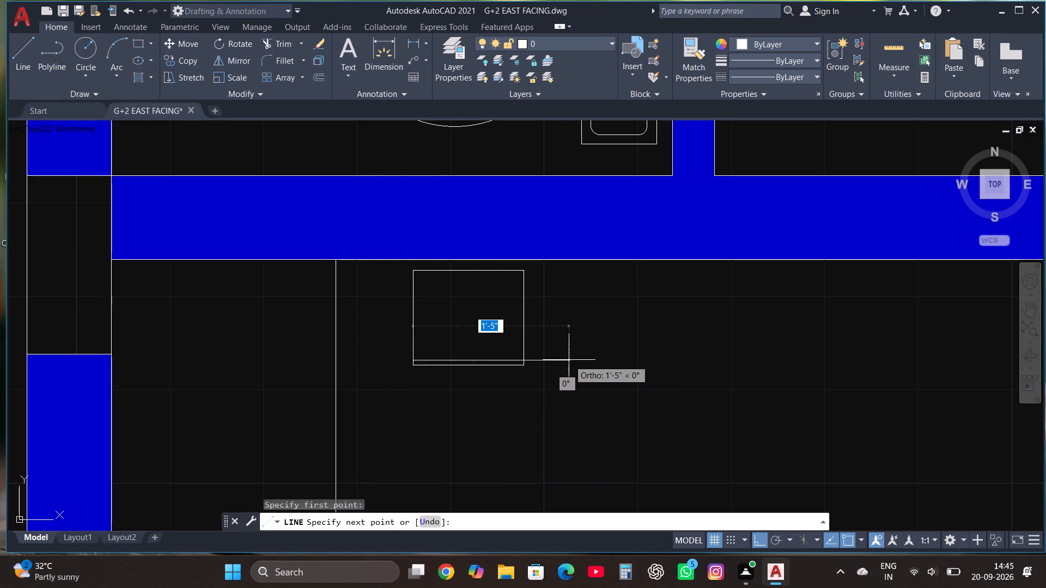
pyautogui.click(569, 360)
pyautogui.press('Escape')
pyautogui.click(270, 42)
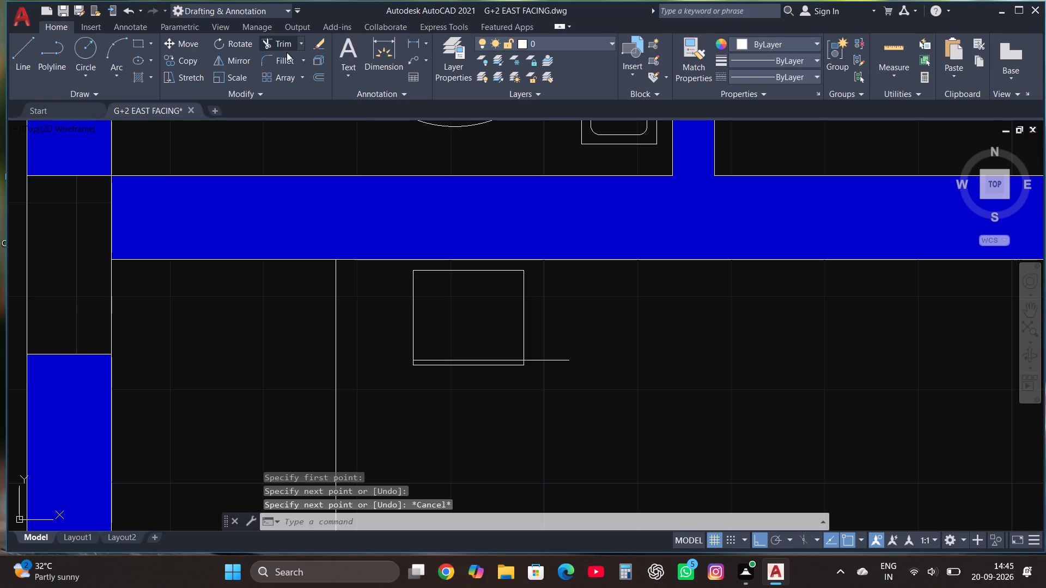
pyautogui.moveTo(554, 349); pyautogui.dragTo(551, 358)
pyautogui.click(549, 391)
pyautogui.press('Escape')
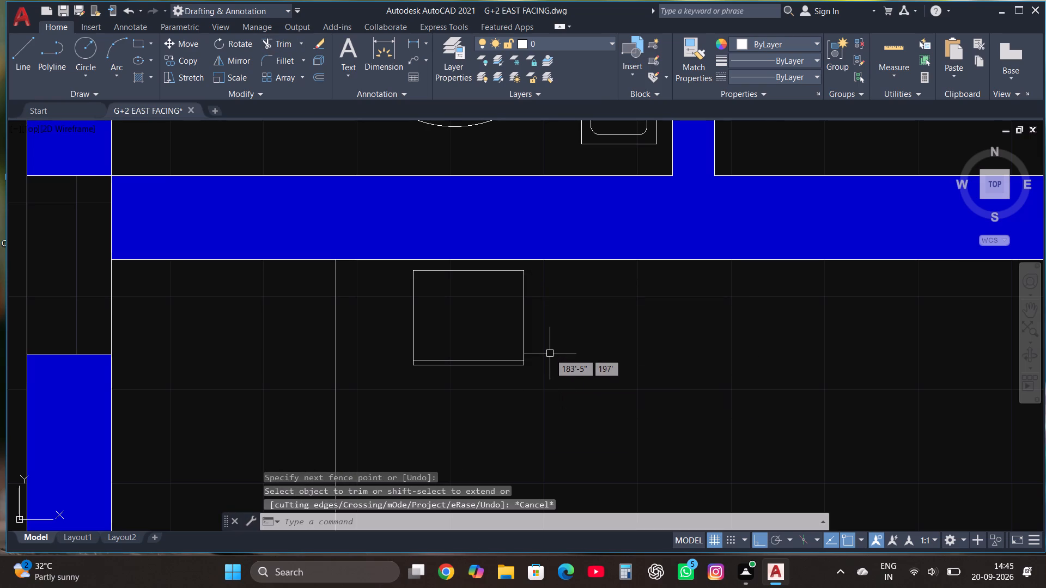
# Draw a washbasin rectangle in the toilet's lower-left corner, starting from the inner wall corner below the window.
pyautogui.scroll(-3, 549, 329)
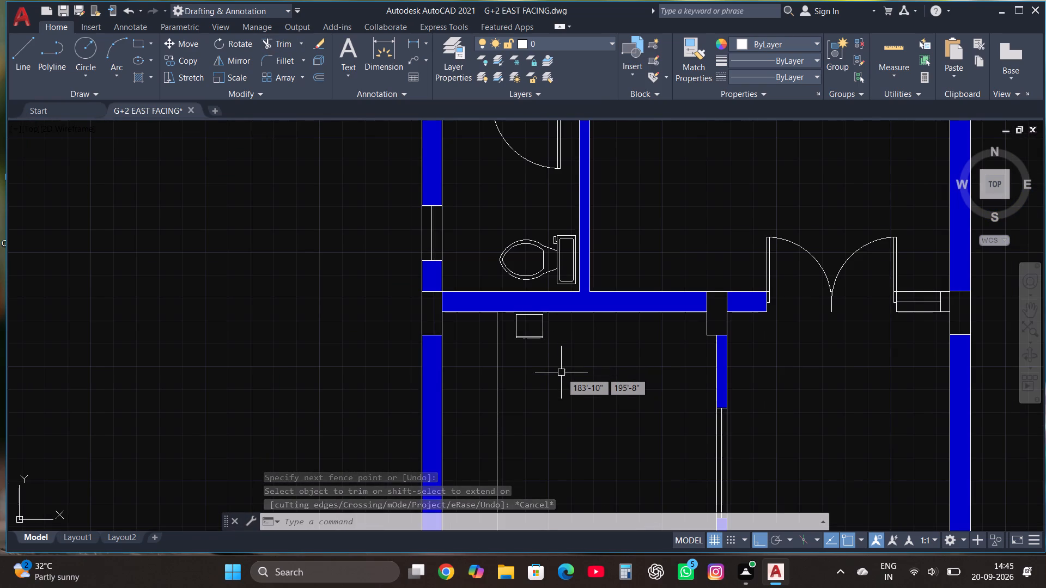
pyautogui.scroll(-1, 561, 372)
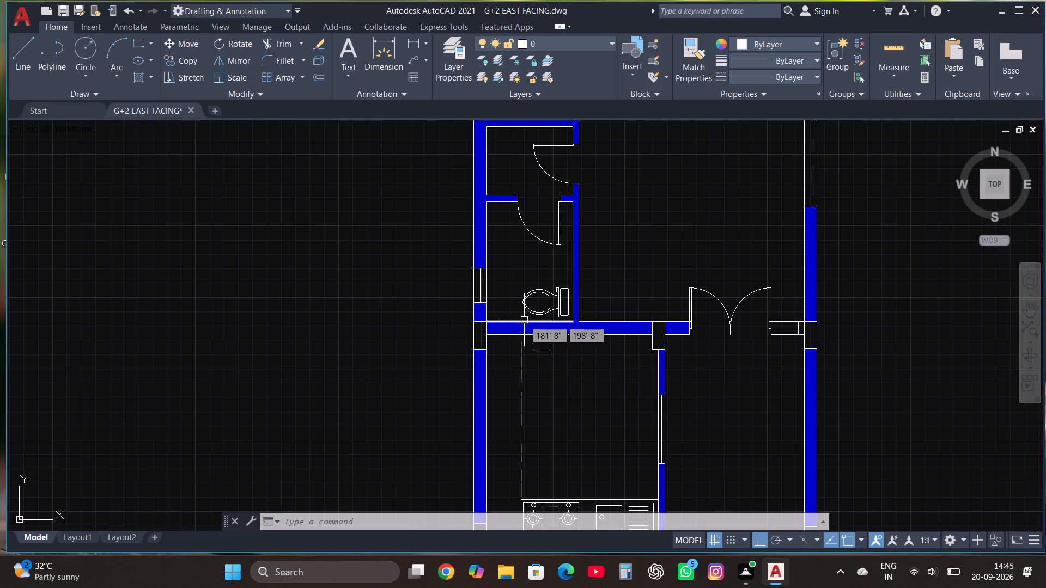
pyautogui.scroll(3, 524, 320)
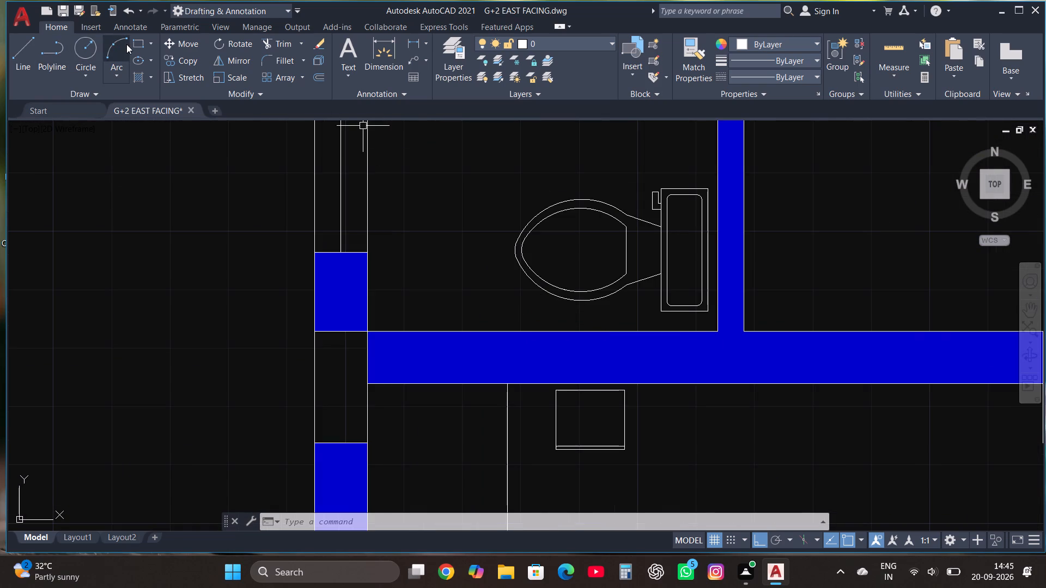
pyautogui.click(138, 43)
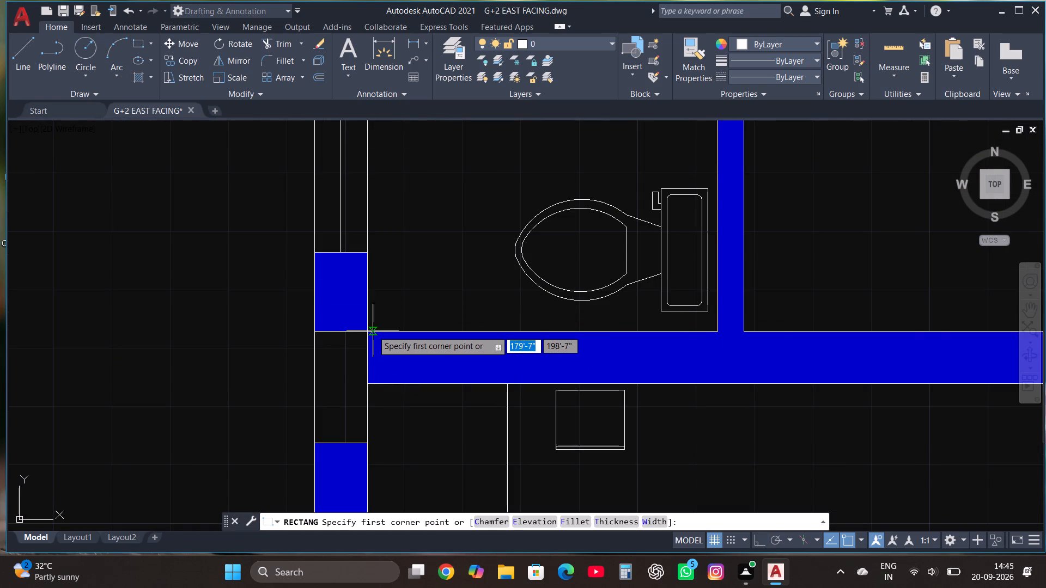
pyautogui.click(367, 330)
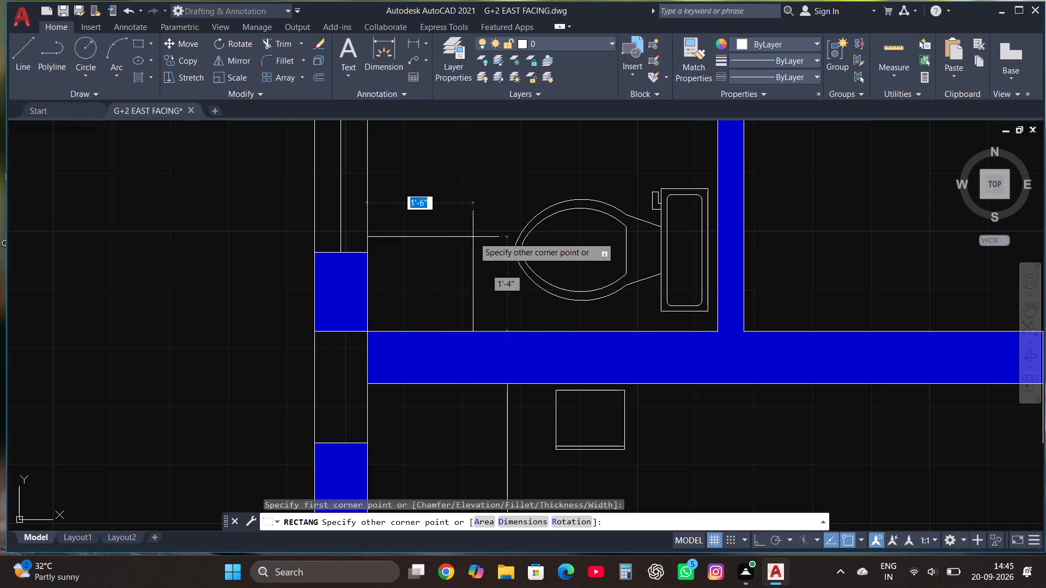
pyautogui.click(485, 248)
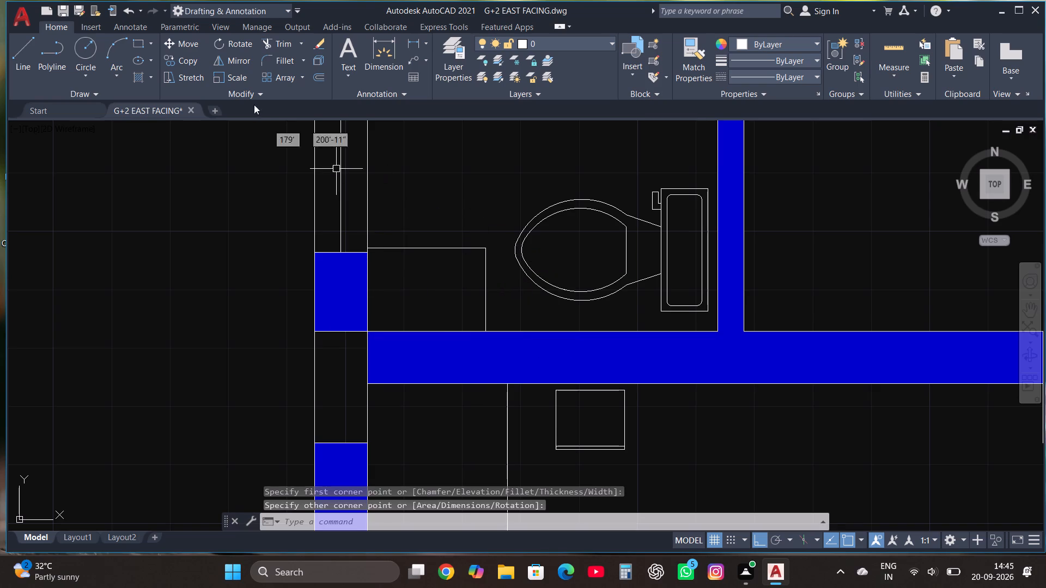
# Draw an ellipse for the basin bowl over the corner rectangle, with half-axes of about 8" horizontally and 7" vertically.
pyautogui.click(136, 59)
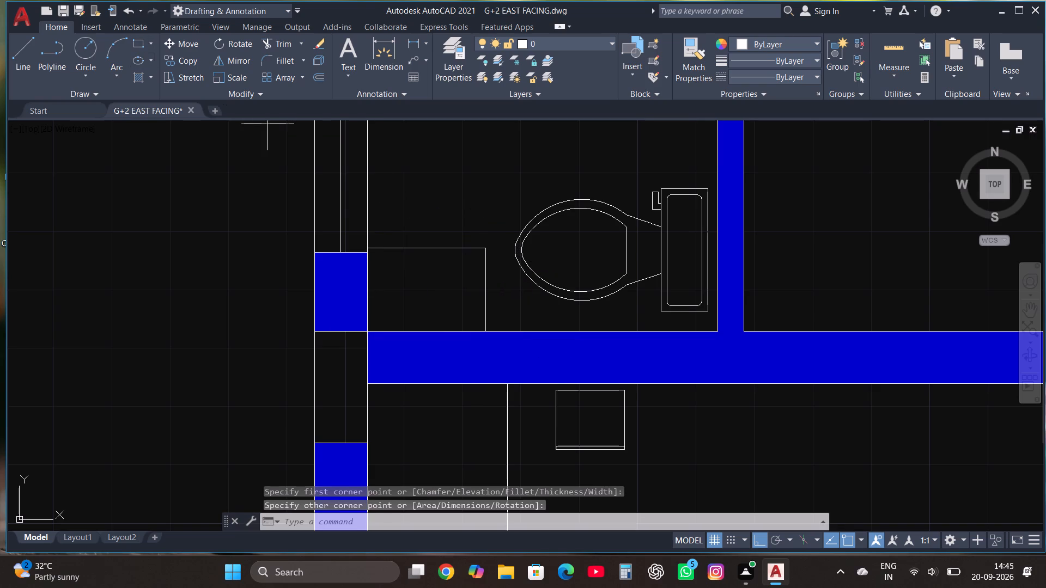
pyautogui.click(403, 283)
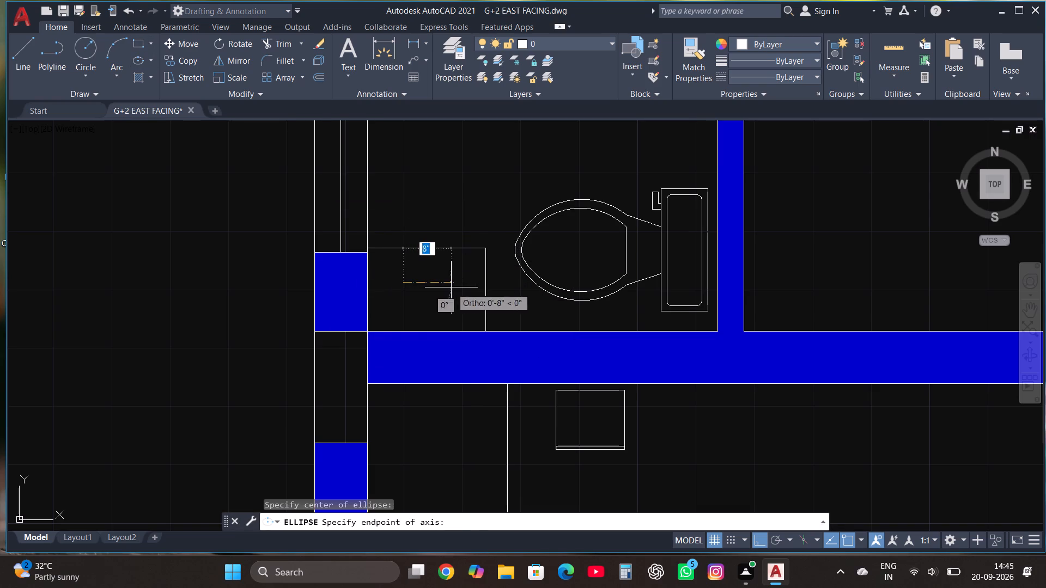
pyautogui.click(451, 287)
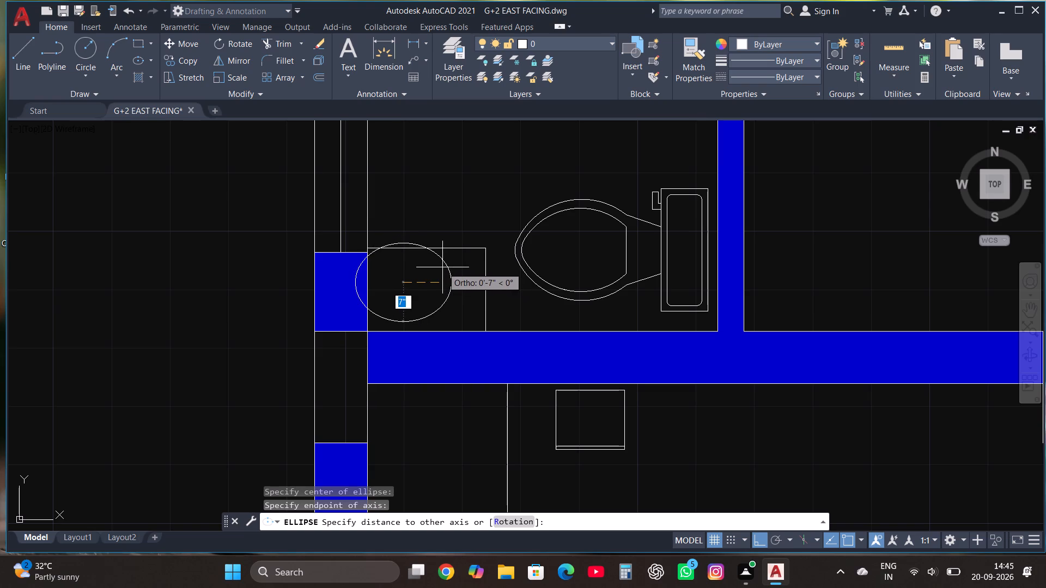
pyautogui.click(442, 267)
# Move the bowl ellipse slightly right and down with Ortho off so it sits inside the washbasin rectangle.
pyautogui.click(450, 267)
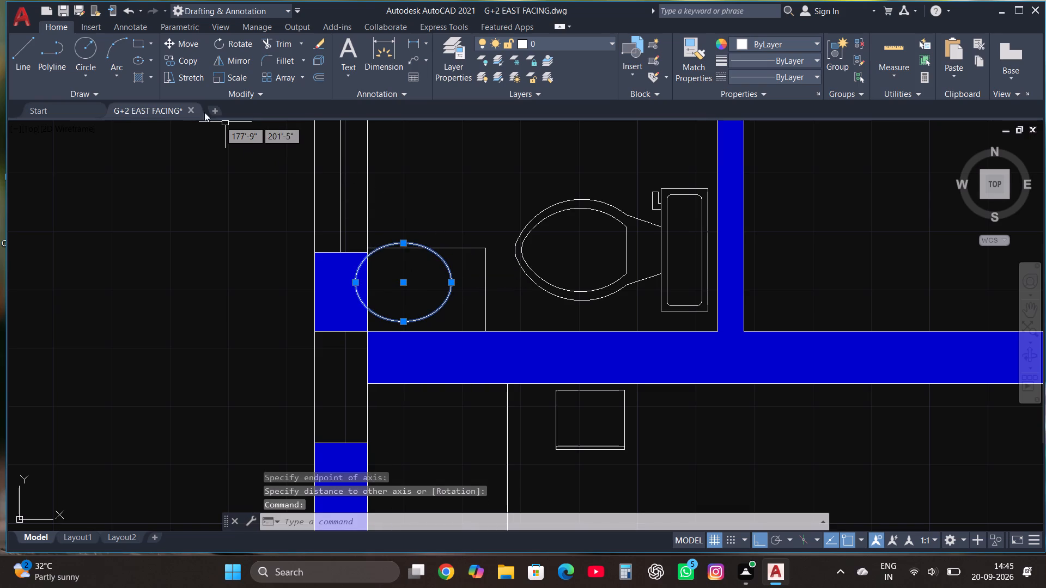
pyautogui.click(184, 42)
pyautogui.click(397, 283)
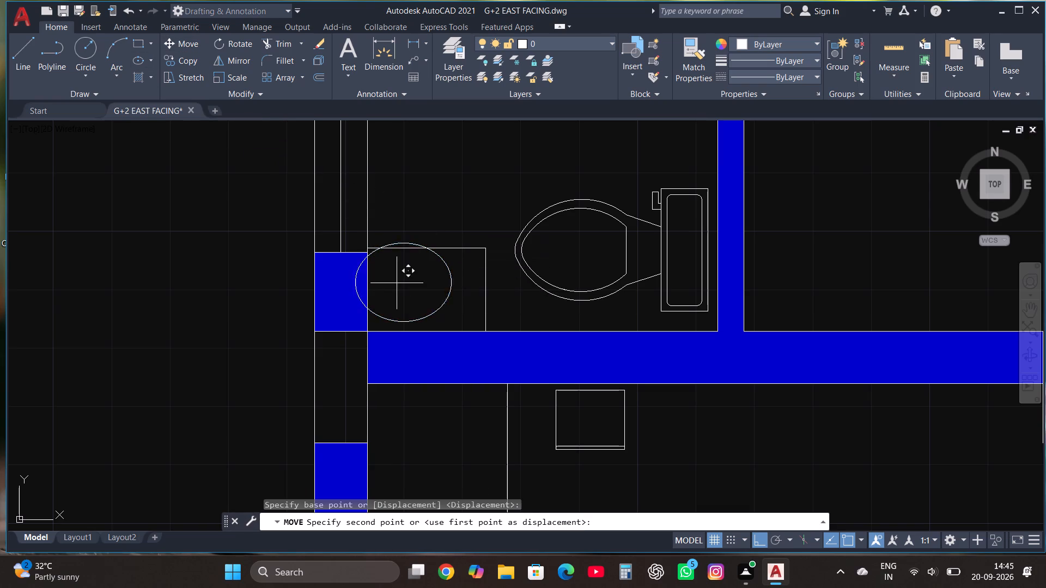
pyautogui.press('F8')
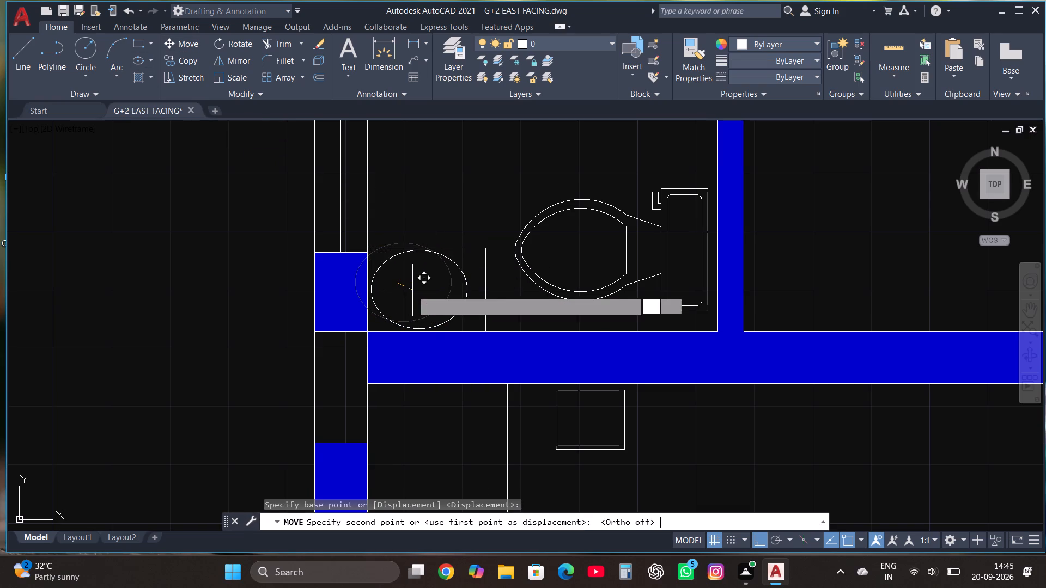
pyautogui.click(419, 289)
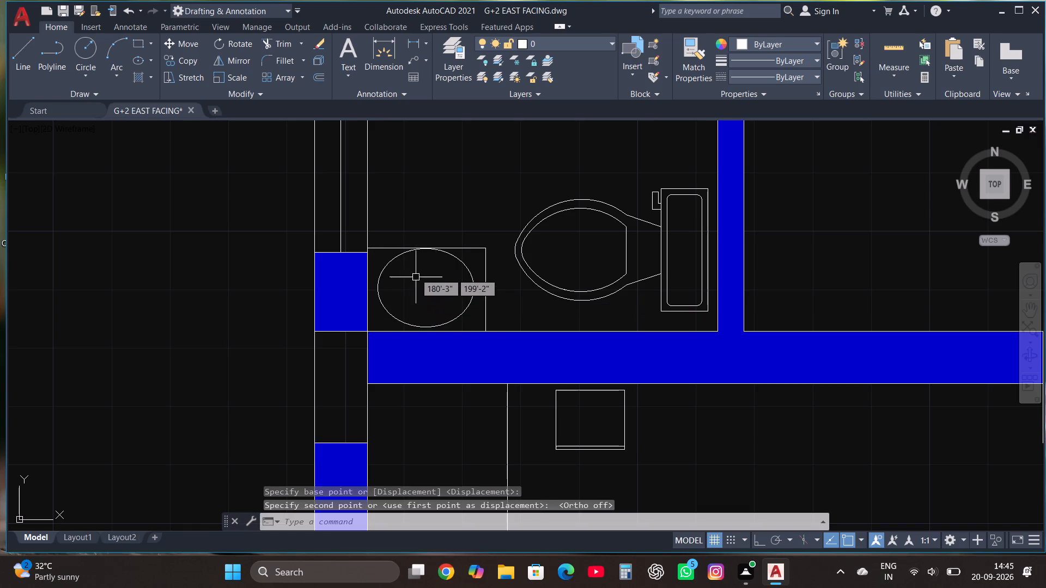
# Scale the bowl ellipse down about its middle, leaving clear margins inside the washbasin rectangle.
pyautogui.click(406, 256)
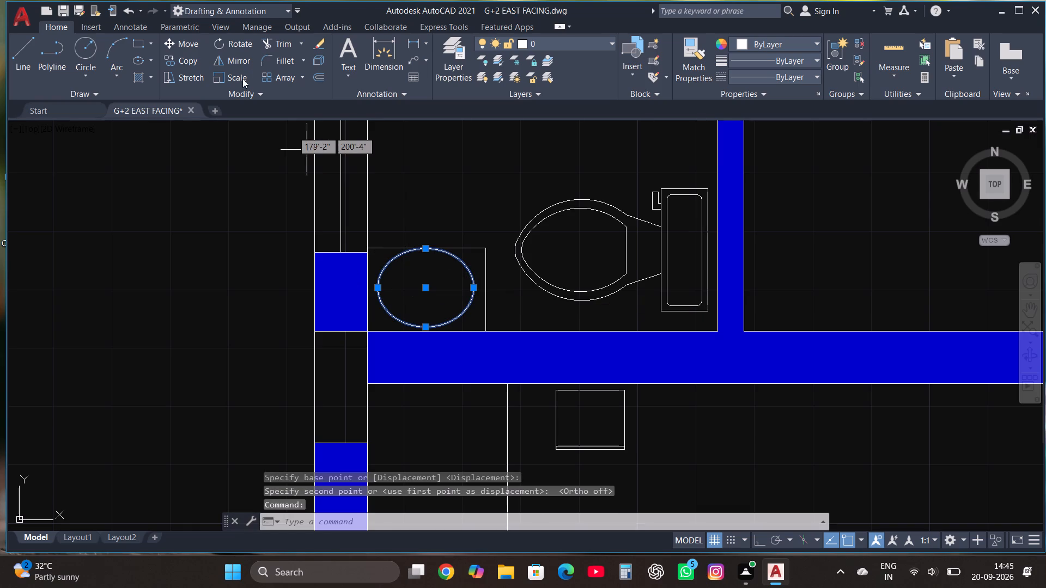
pyautogui.click(235, 76)
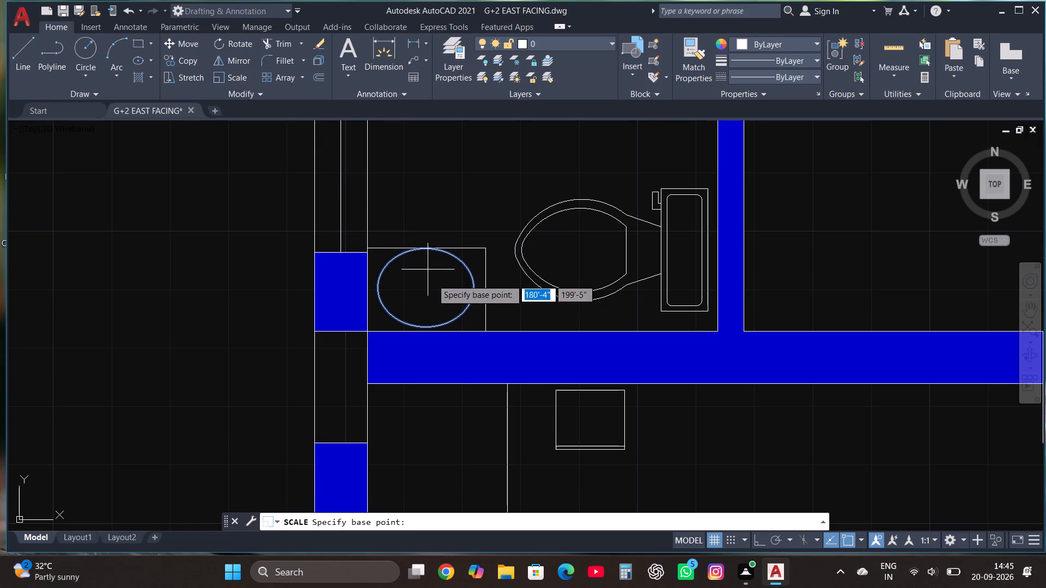
pyautogui.click(429, 297)
pyautogui.click(461, 301)
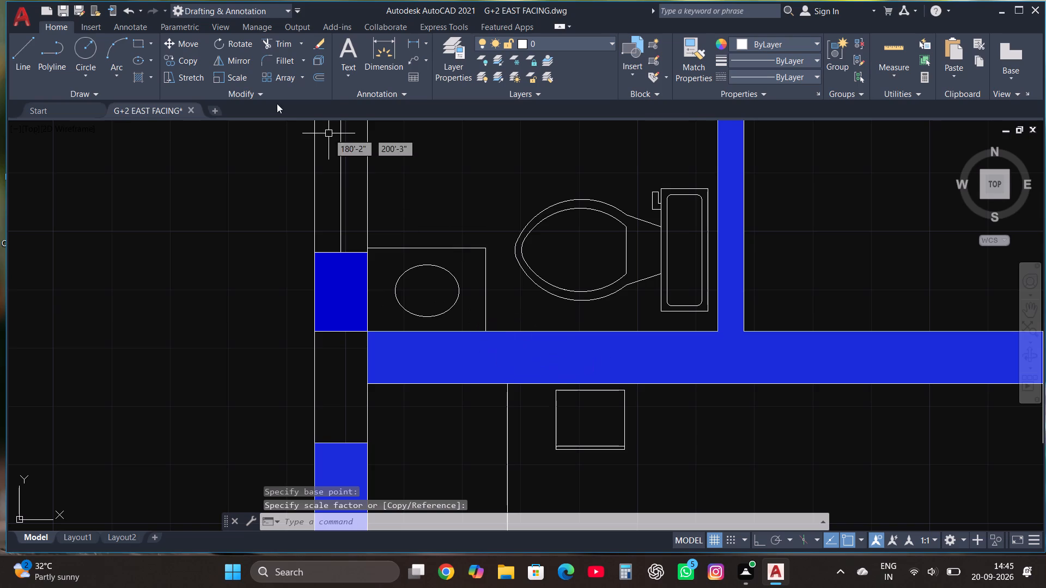
# Draw a drain circle with a radius of about 1" at the centre of the bowl ellipse.
pyautogui.click(89, 48)
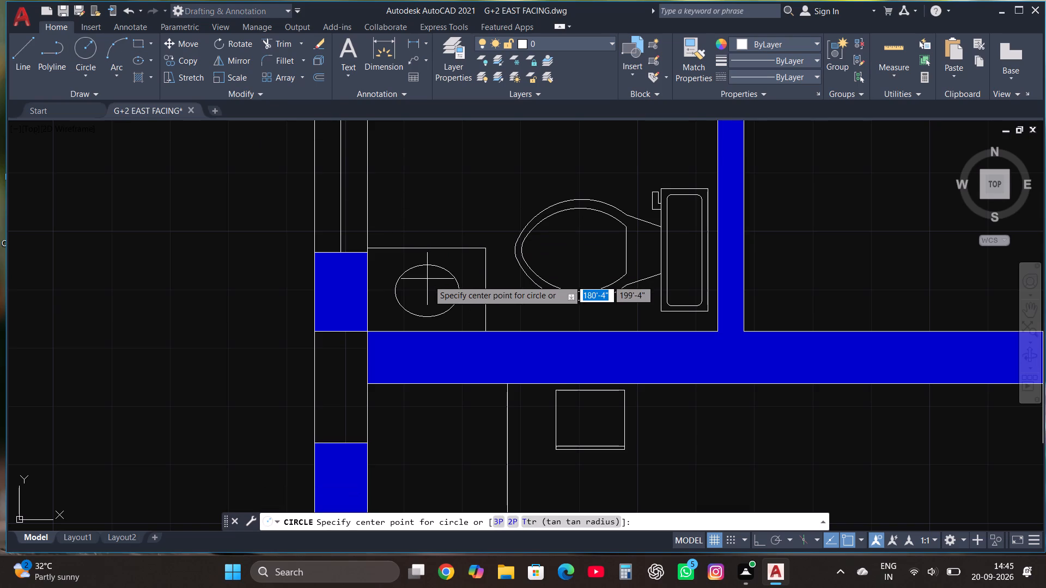
pyautogui.click(426, 291)
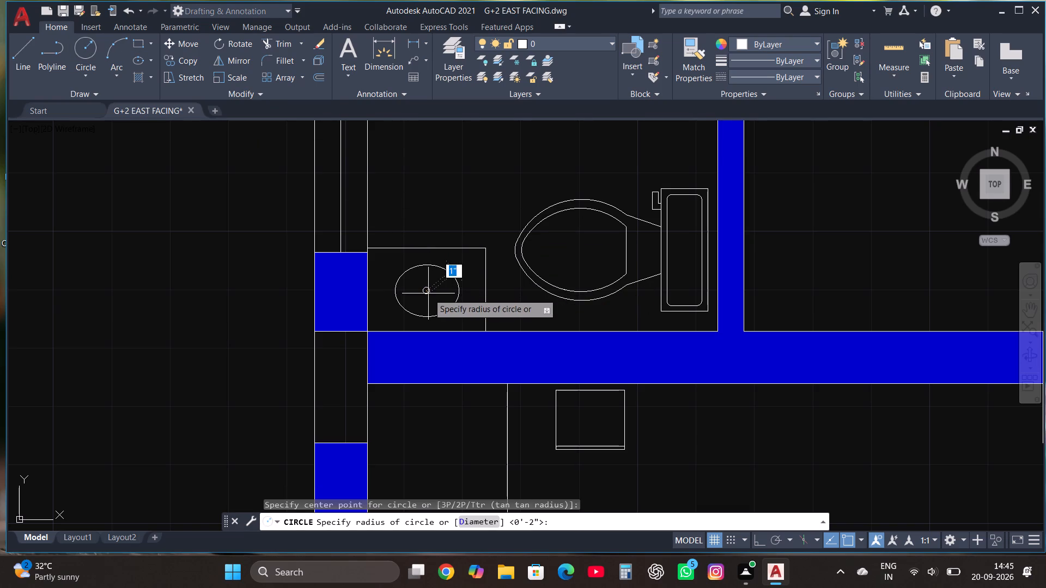
pyautogui.click(428, 293)
pyautogui.press('Escape')
# Draw a rectangle about 1'-8" high in the upper-left corner of the small room directly above the toilet.
pyautogui.scroll(-2, 467, 365)
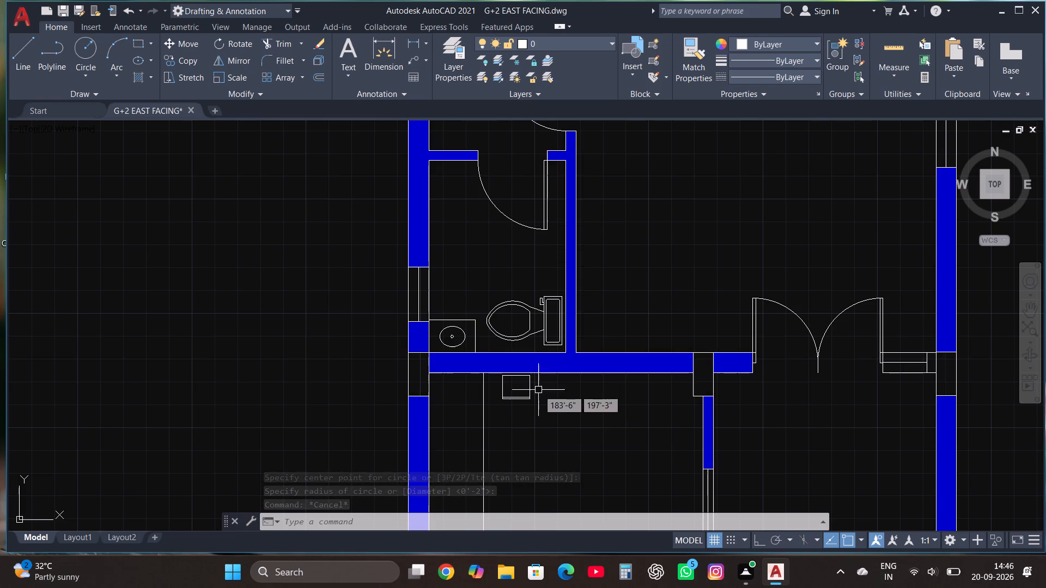
pyautogui.scroll(-1, 539, 407)
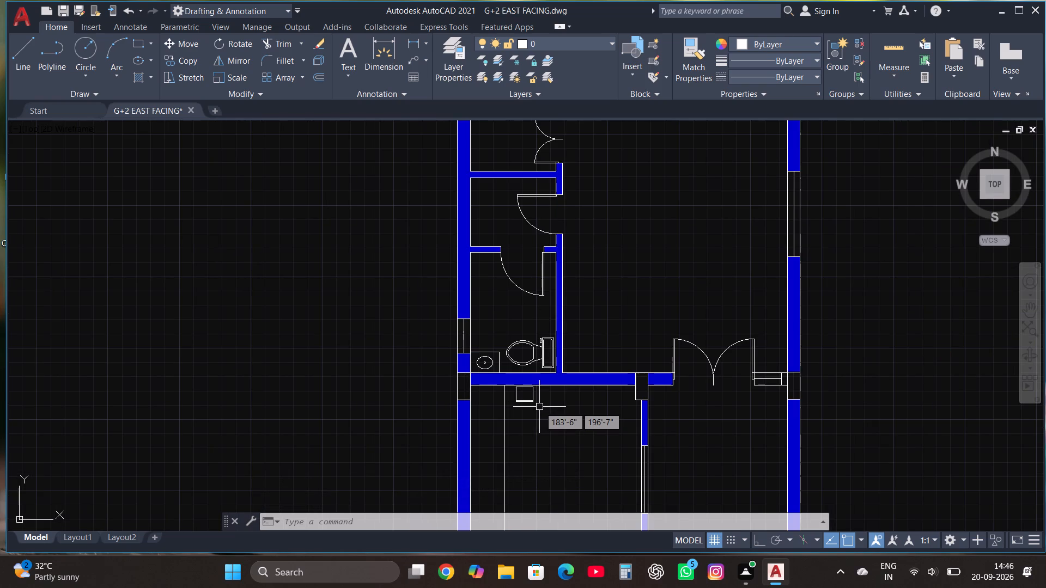
pyautogui.scroll(-2, 539, 407)
pyautogui.scroll(5, 530, 329)
pyautogui.click(134, 41)
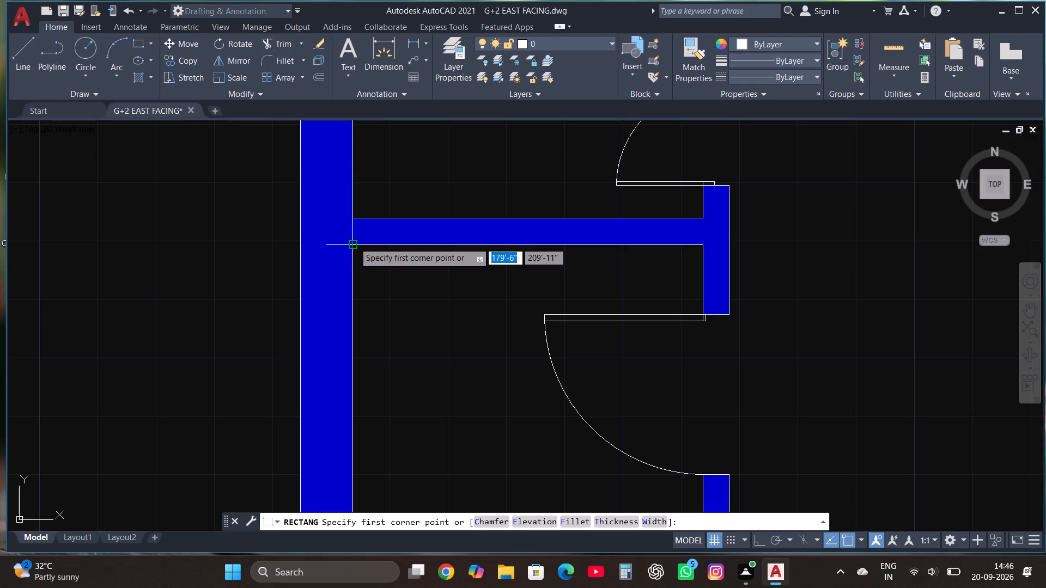
pyautogui.click(354, 242)
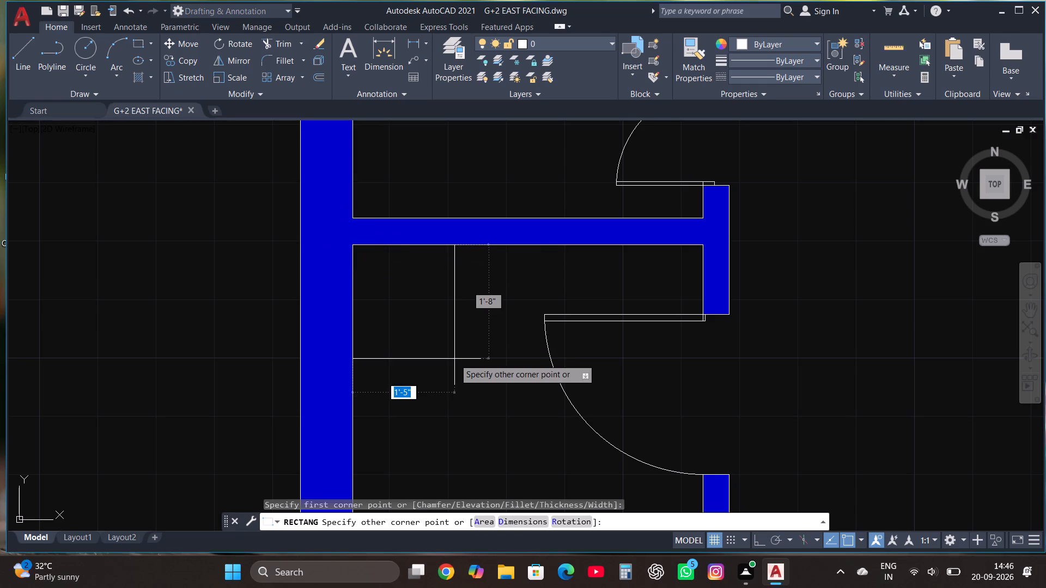
pyautogui.click(485, 363)
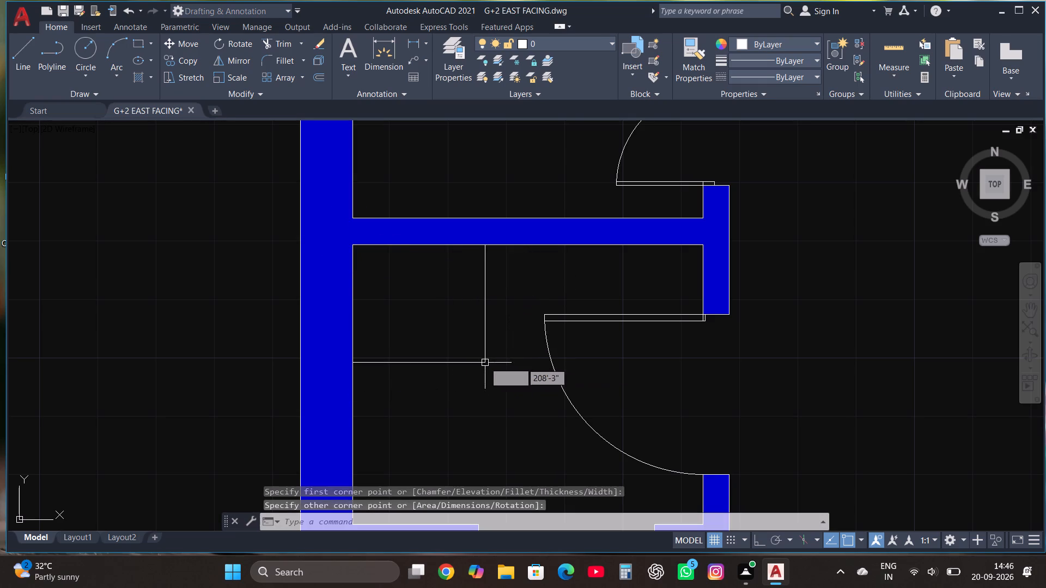
# Offset the new rectangle in the small room above the toilet inward by about 1".
pyautogui.click(485, 346)
pyautogui.click(322, 78)
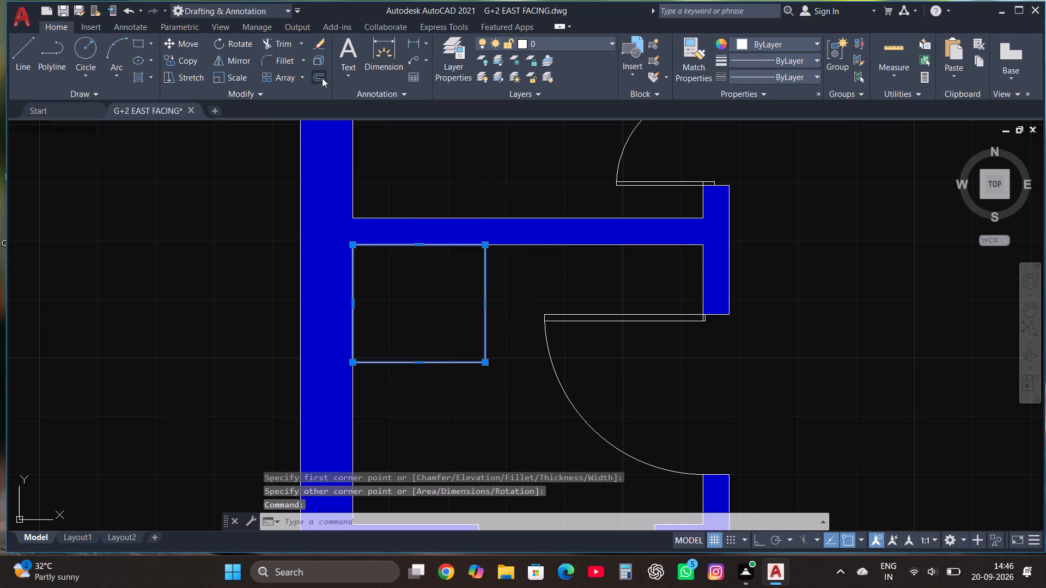
pyautogui.click(415, 362)
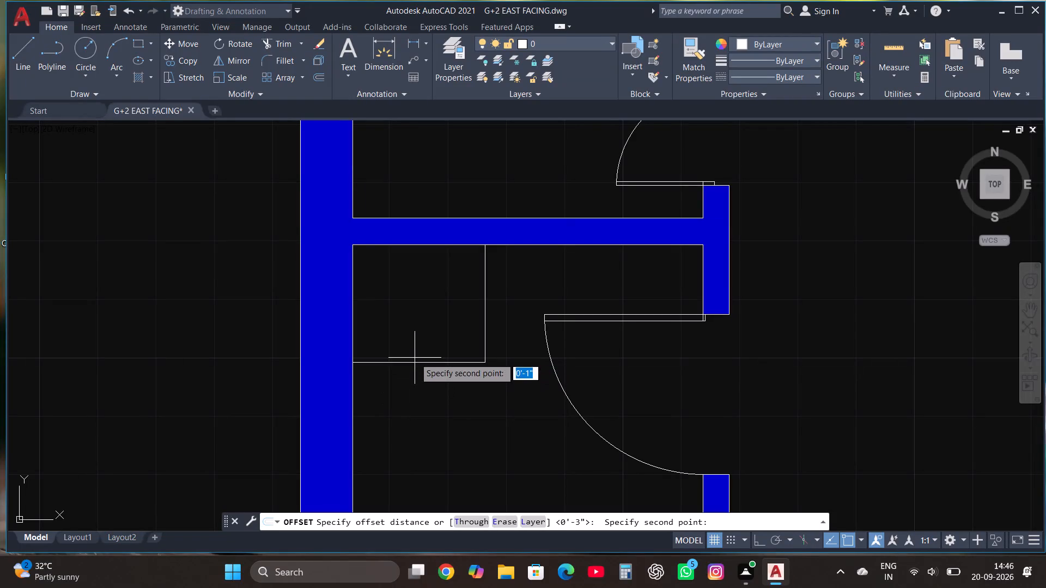
pyautogui.click(415, 358)
pyautogui.click(415, 353)
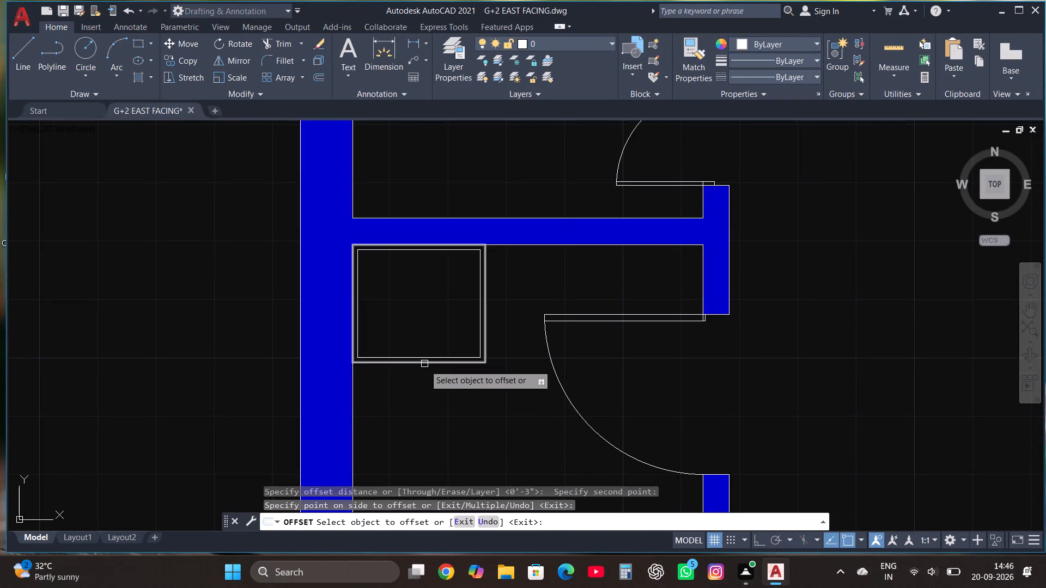
pyautogui.scroll(-2, 440, 404)
pyautogui.press('Escape')
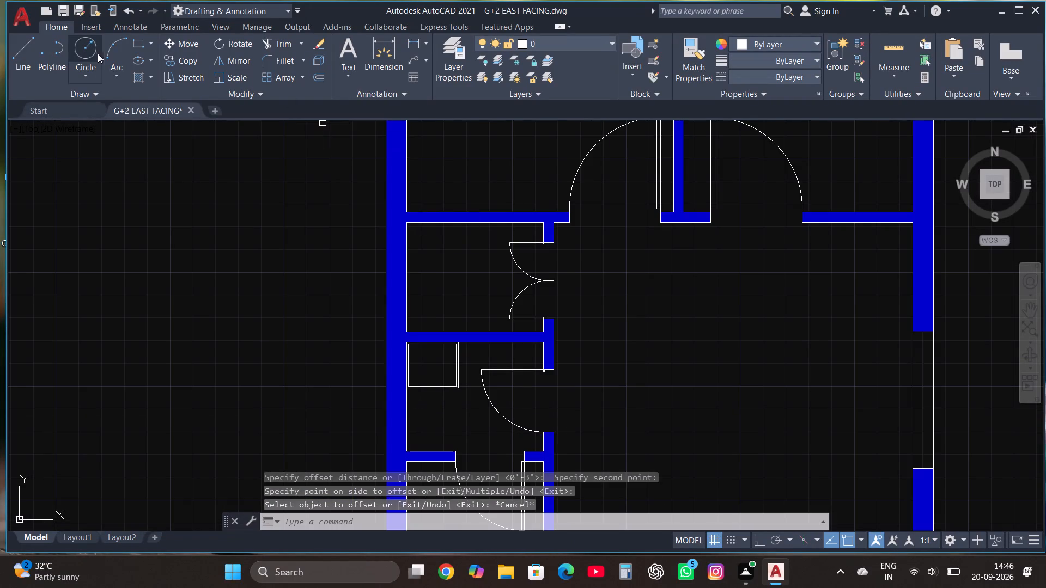
# Draw a rectangle about 3'-1" by 9" in the upper-left corner of the room with the small double doors.
pyautogui.click(136, 42)
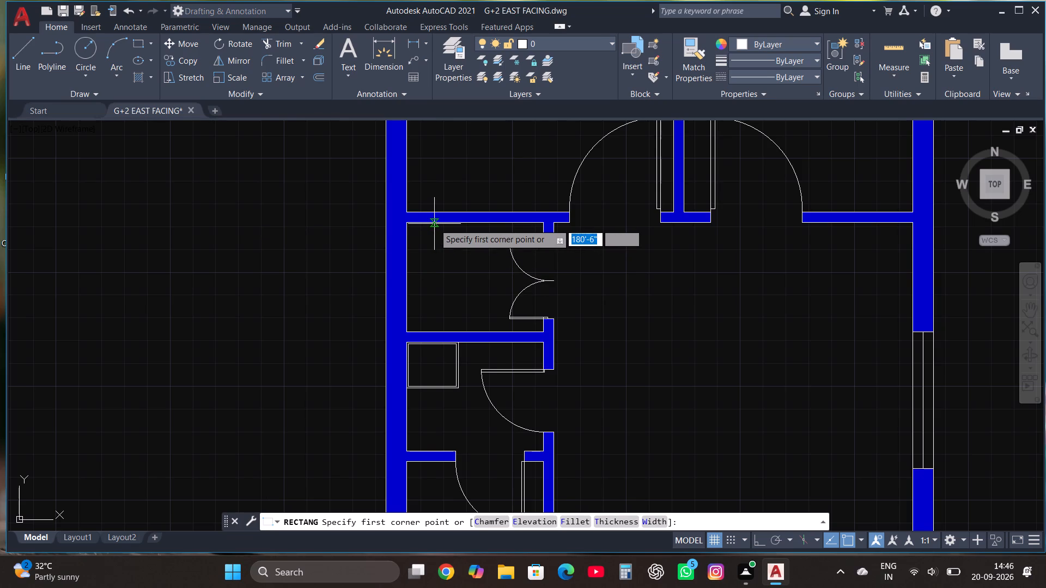
pyautogui.scroll(2, 392, 199)
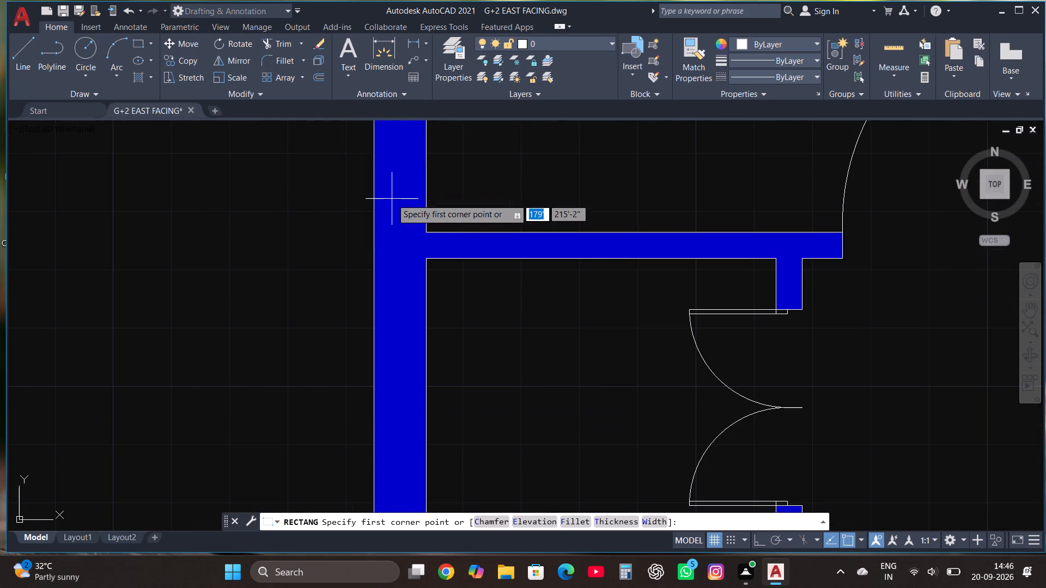
pyautogui.click(426, 260)
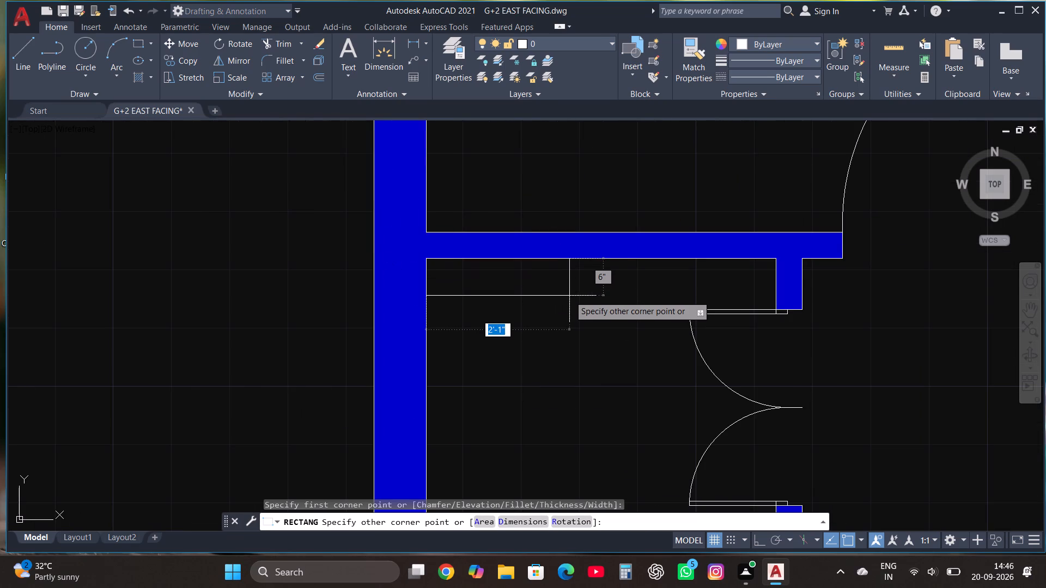
pyautogui.click(642, 309)
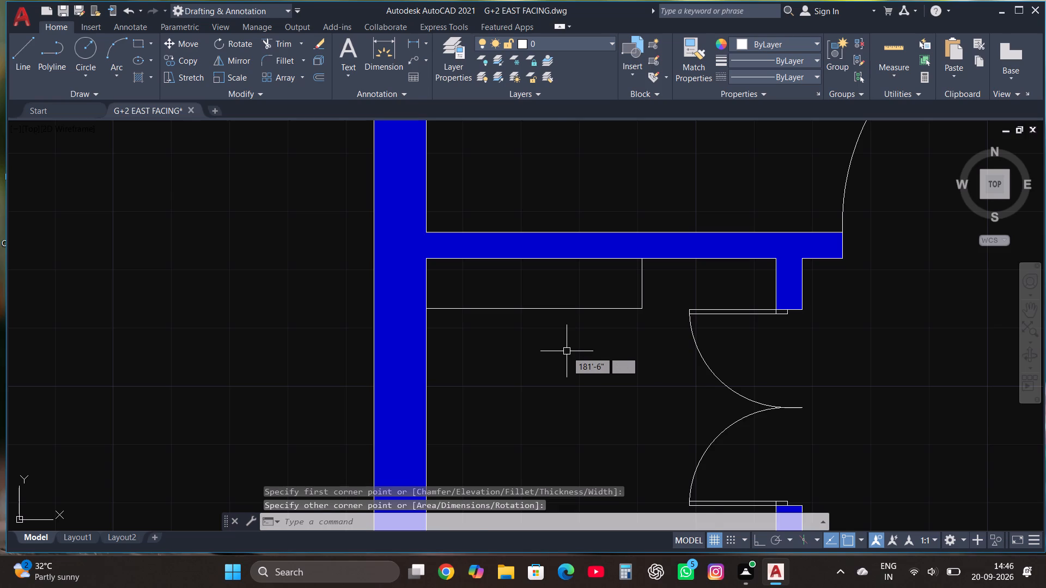
# With Ortho on, draw a line 2' down from the column beside the large double door, continuing 8' across toward the outer wall.
pyautogui.scroll(-3, 567, 351)
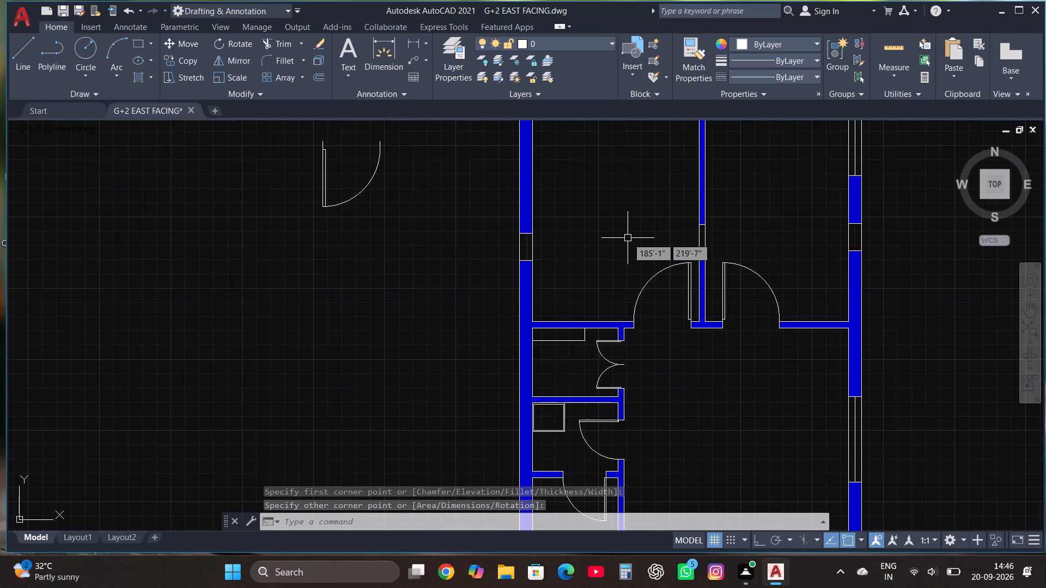
pyautogui.scroll(-1, 672, 410)
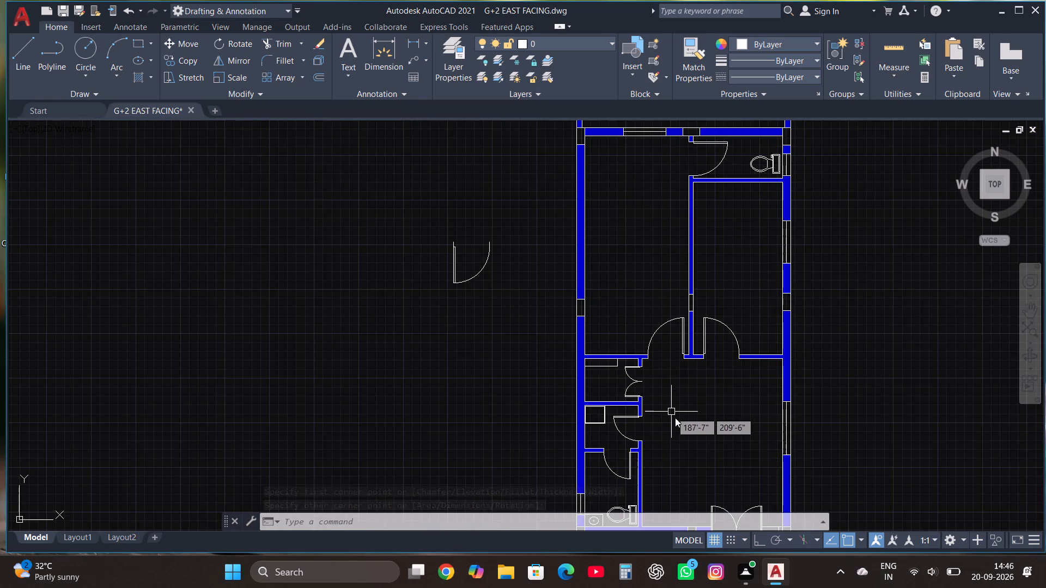
pyautogui.scroll(-2, 725, 229)
pyautogui.scroll(3, 746, 380)
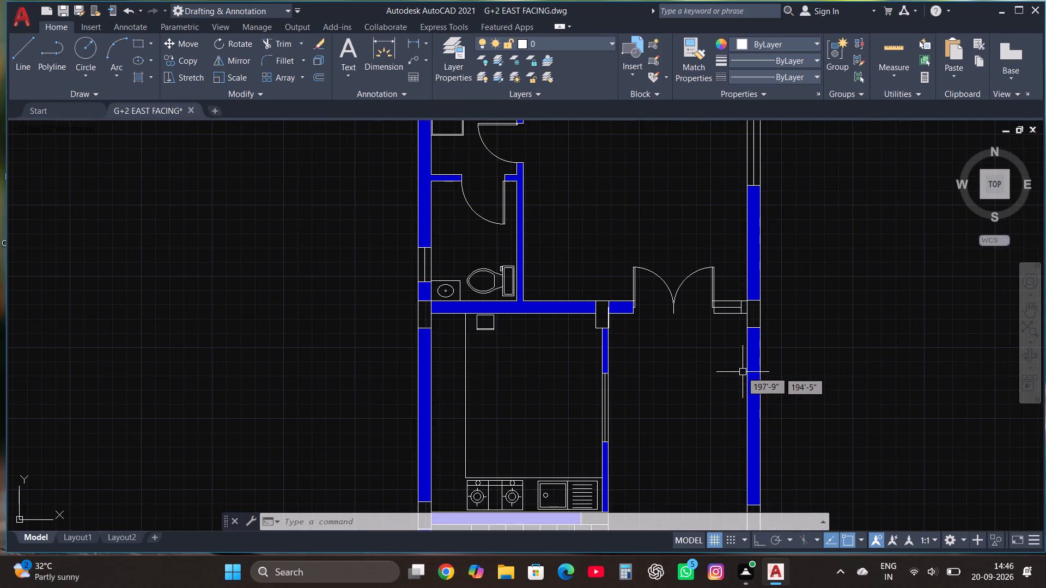
pyautogui.scroll(1, 722, 347)
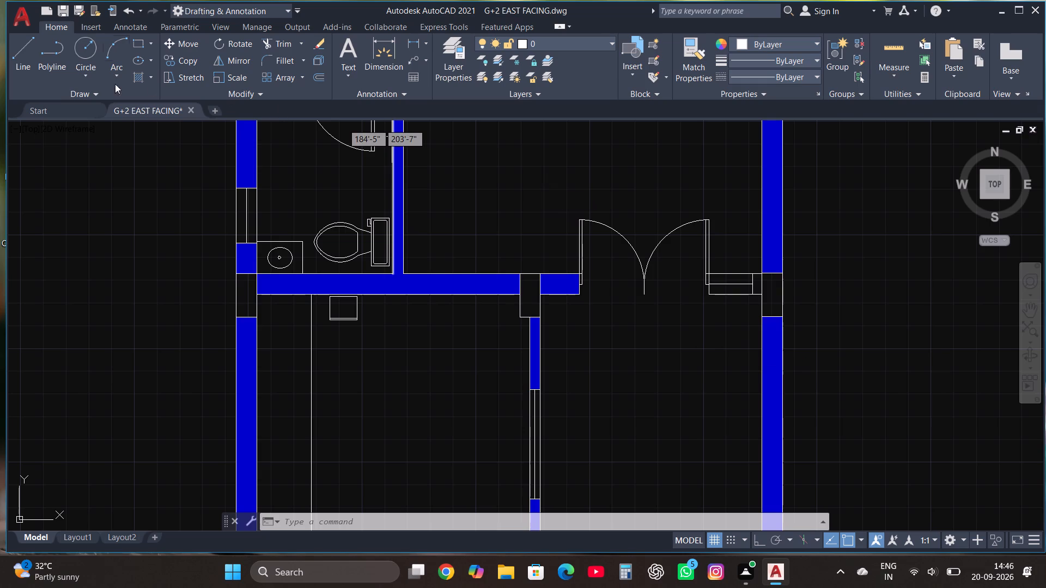
pyautogui.click(20, 48)
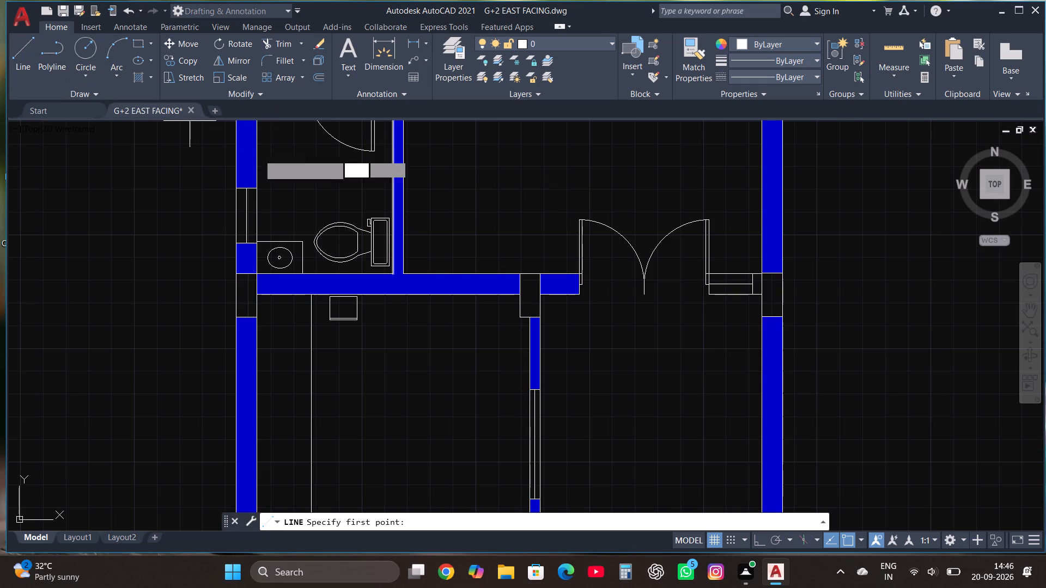
pyautogui.press('Escape')
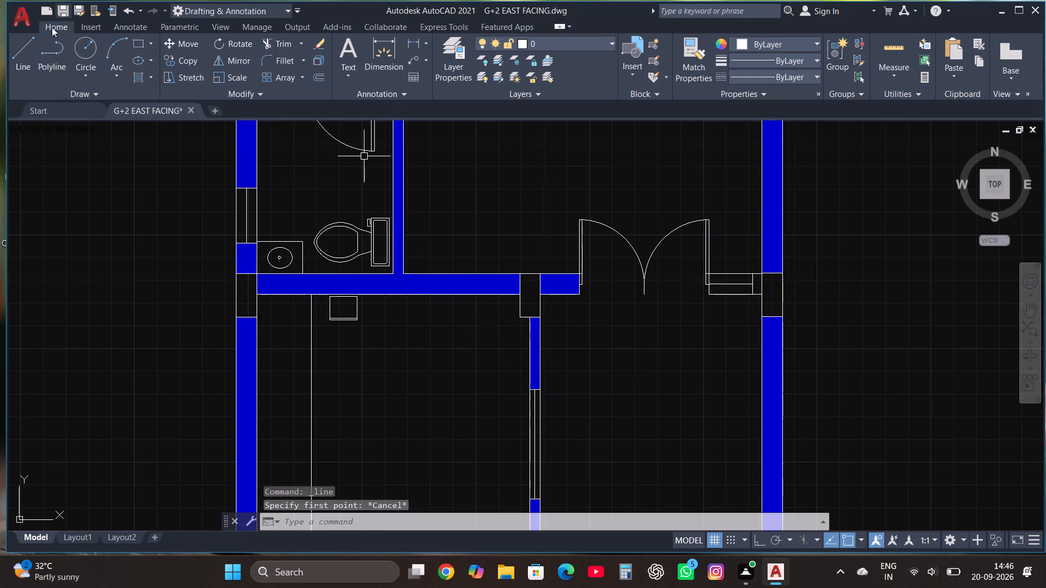
pyautogui.click(17, 50)
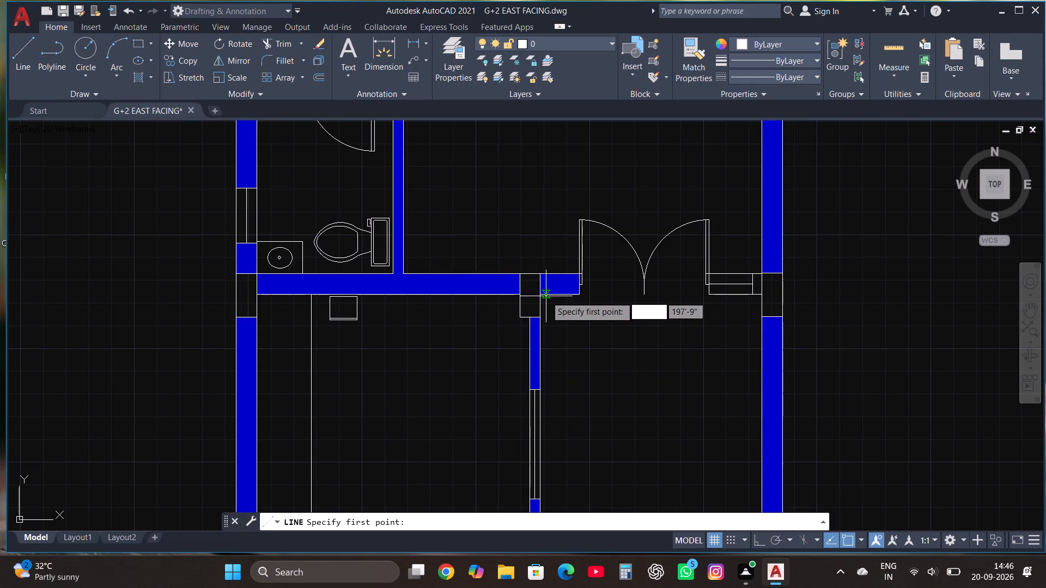
pyautogui.click(542, 294)
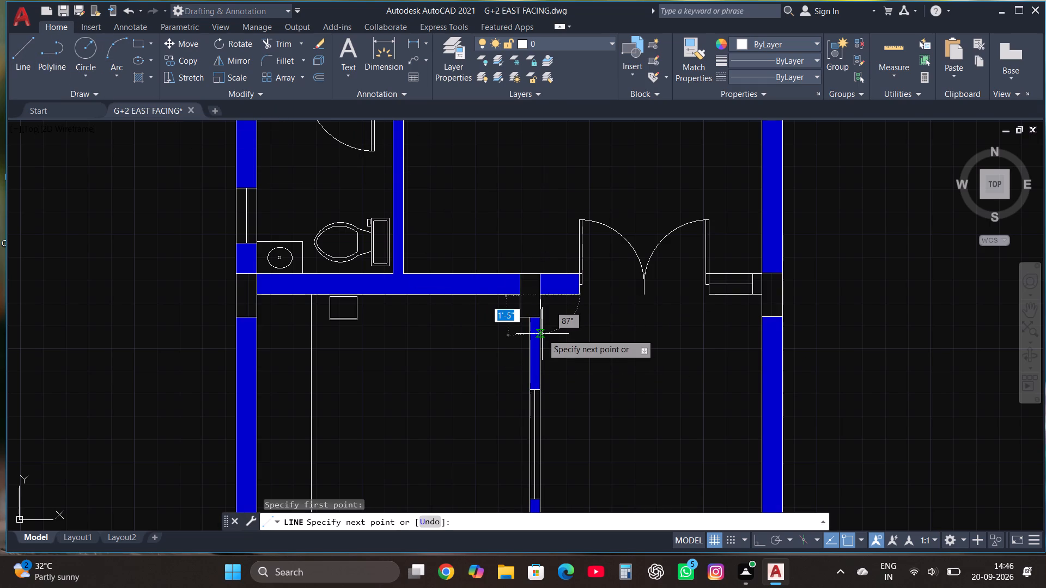
pyautogui.press('F8')
pyautogui.write("2'")
pyautogui.press('Return')
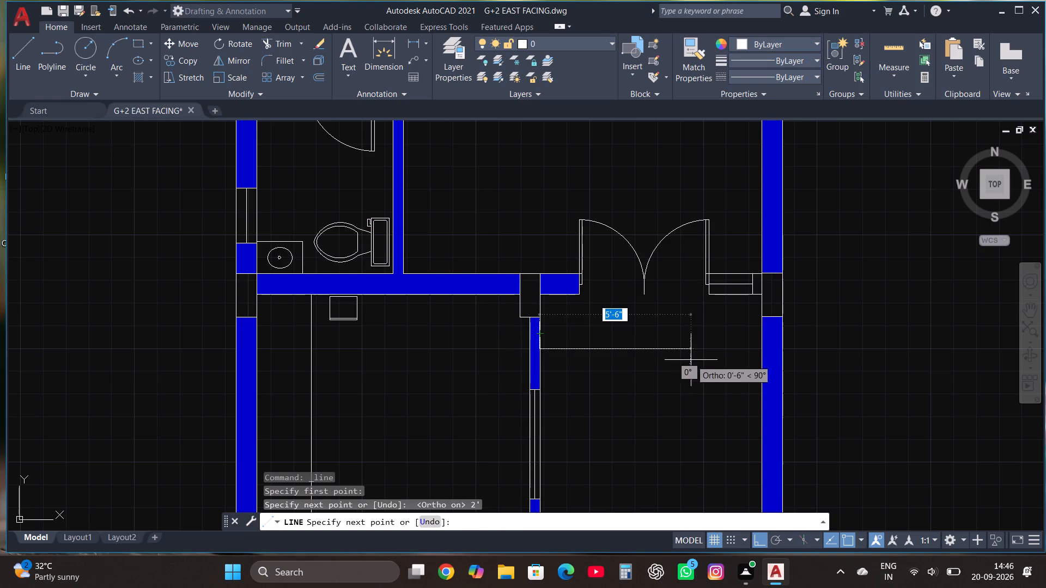
pyautogui.write("8'")
pyautogui.press('Return')
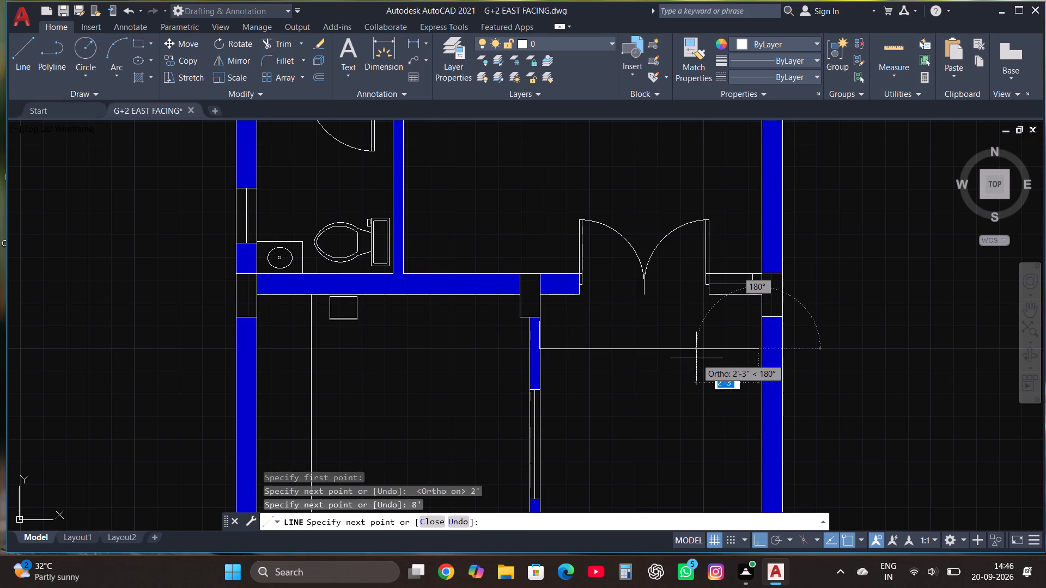
# Continue the 8' line into the outer wall and trim the overhang at the wall's inner face.
pyautogui.scroll(3, 773, 328)
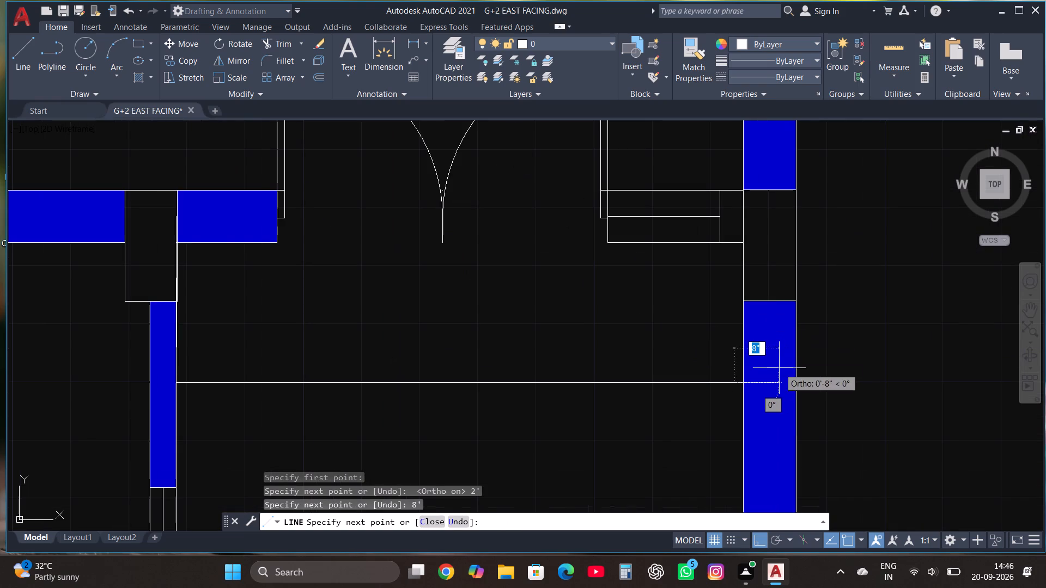
pyautogui.click(779, 368)
pyautogui.press('Escape')
pyautogui.click(284, 46)
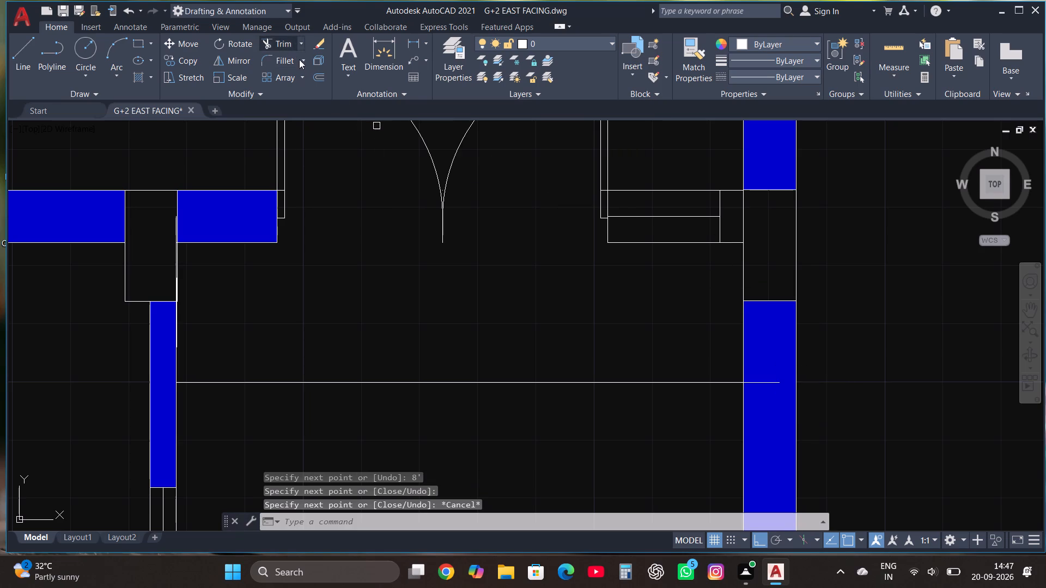
pyautogui.click(768, 383)
pyautogui.press('Escape')
# Copy the 8' line downward twice at close, roughly equal spacing to make parallel lines below the double door.
pyautogui.scroll(-2, 768, 383)
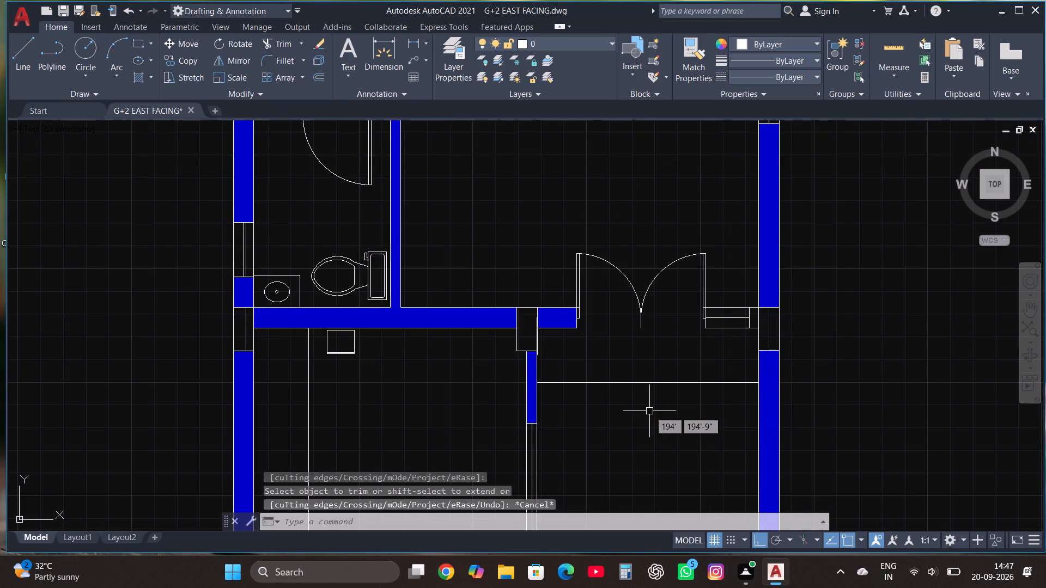
pyautogui.click(636, 381)
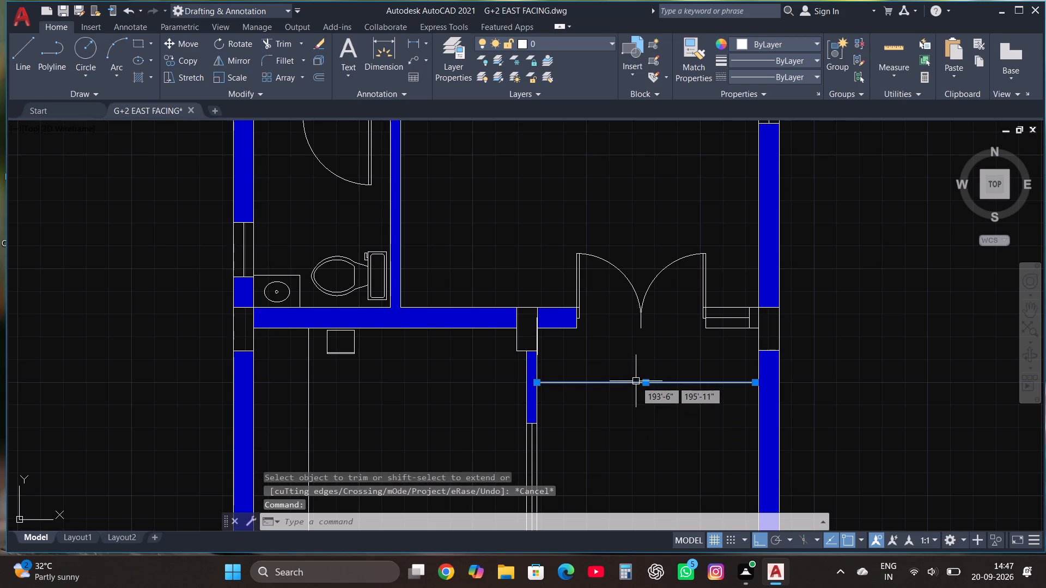
pyautogui.click(191, 60)
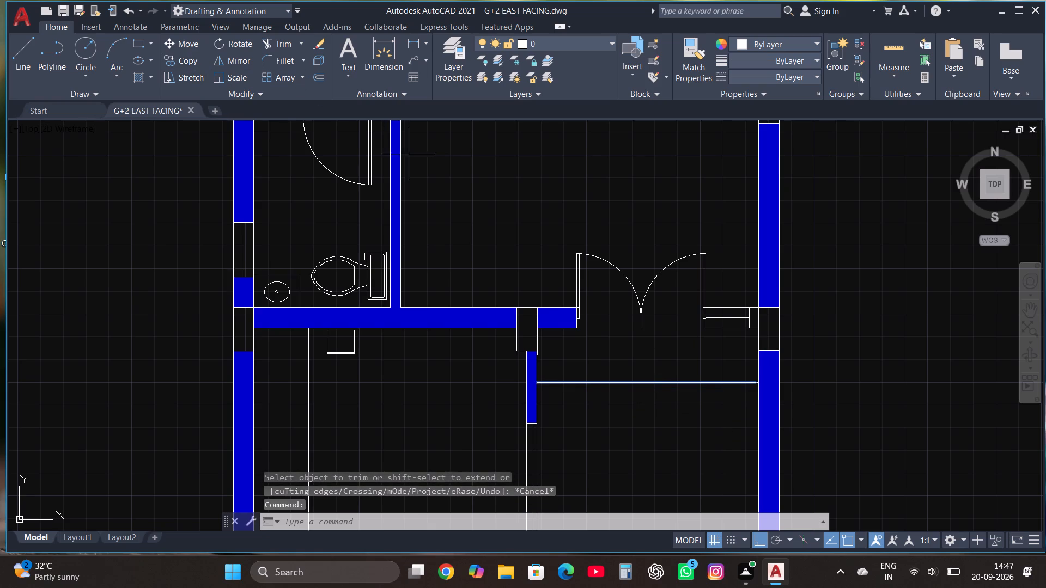
pyautogui.click(652, 381)
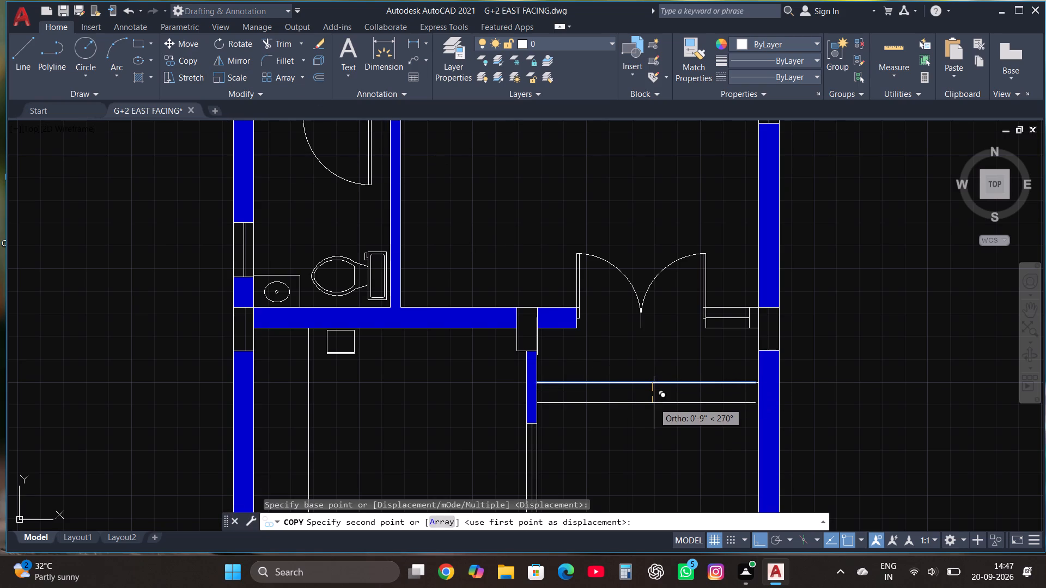
pyautogui.click(653, 395)
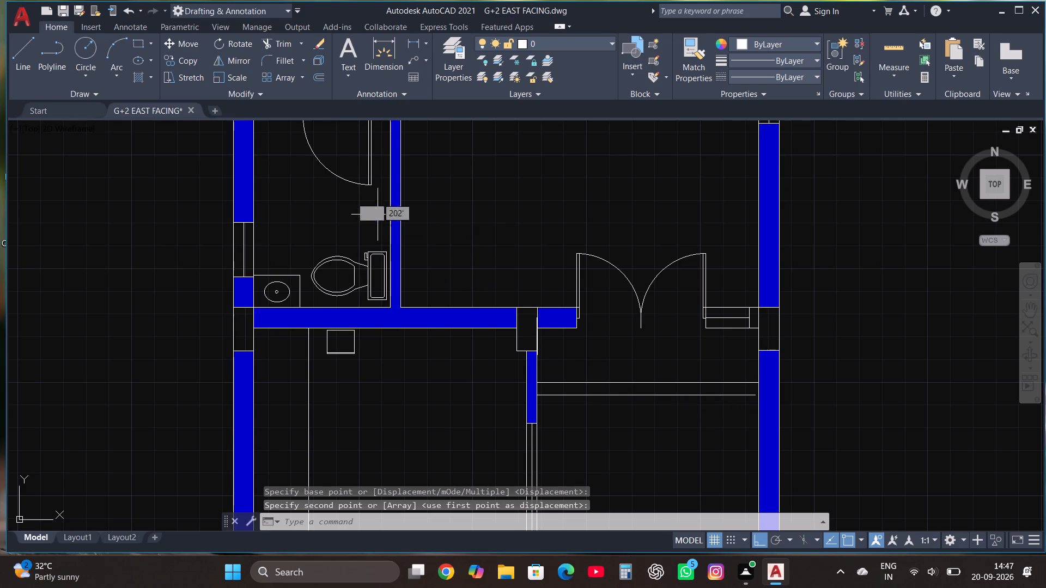
pyautogui.click(612, 397)
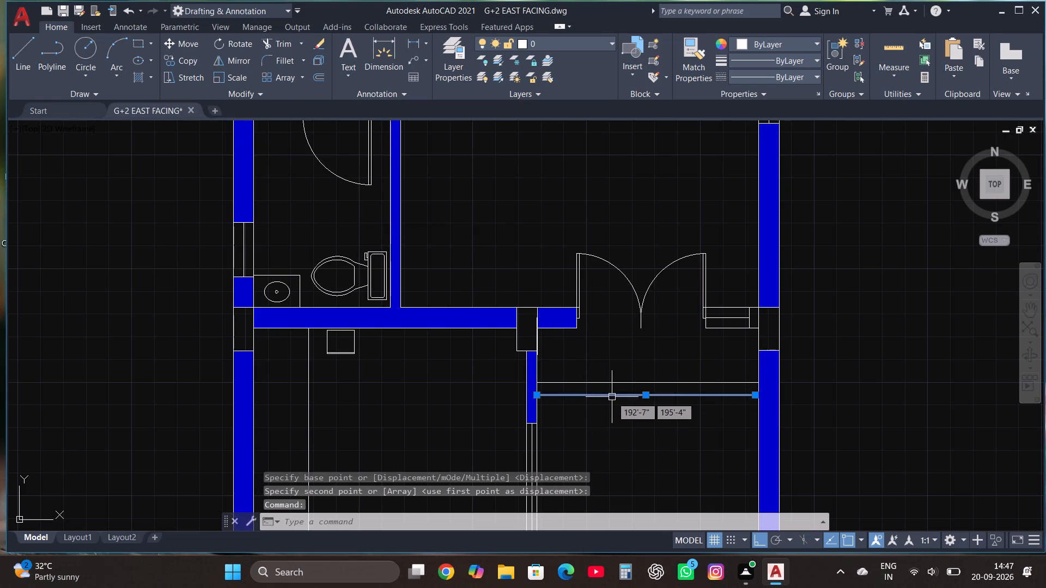
pyautogui.click(192, 58)
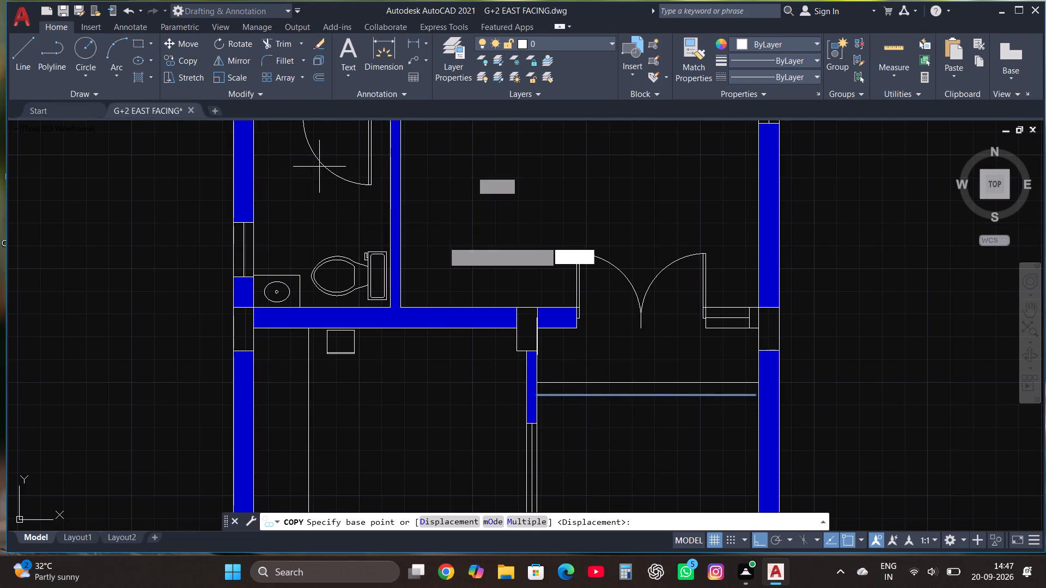
pyautogui.click(629, 394)
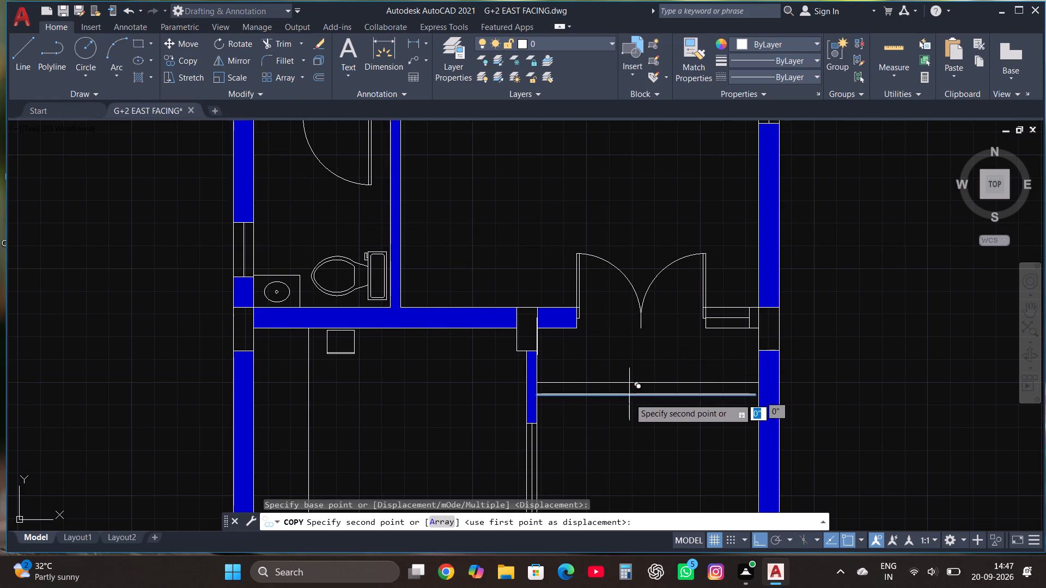
pyautogui.click(630, 406)
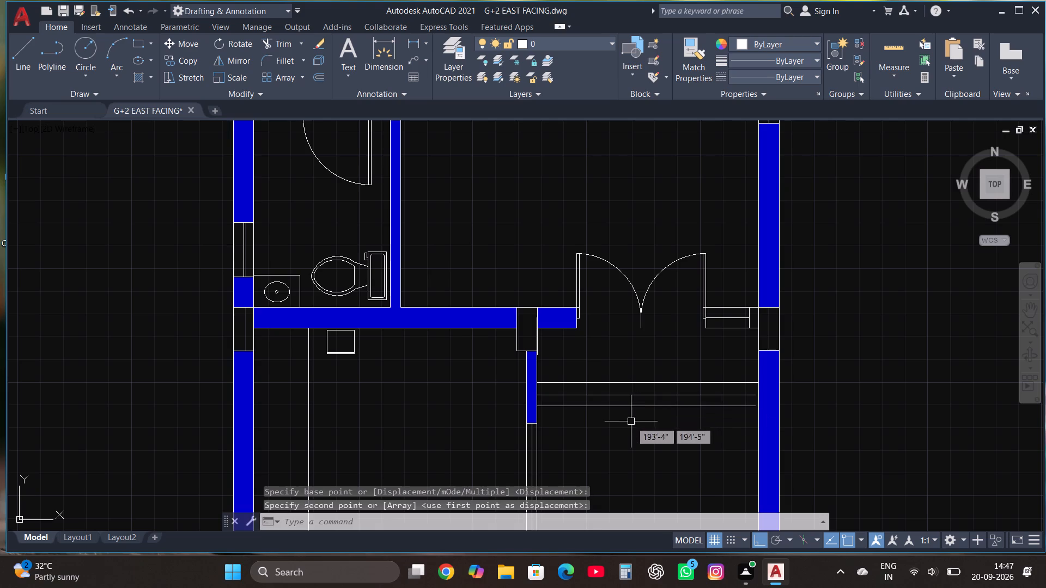
# Continue the two copied parallel lines into the outer wall and trim both overhangs at the wall's inner face.
pyautogui.scroll(3, 731, 410)
pyautogui.scroll(-1, 731, 410)
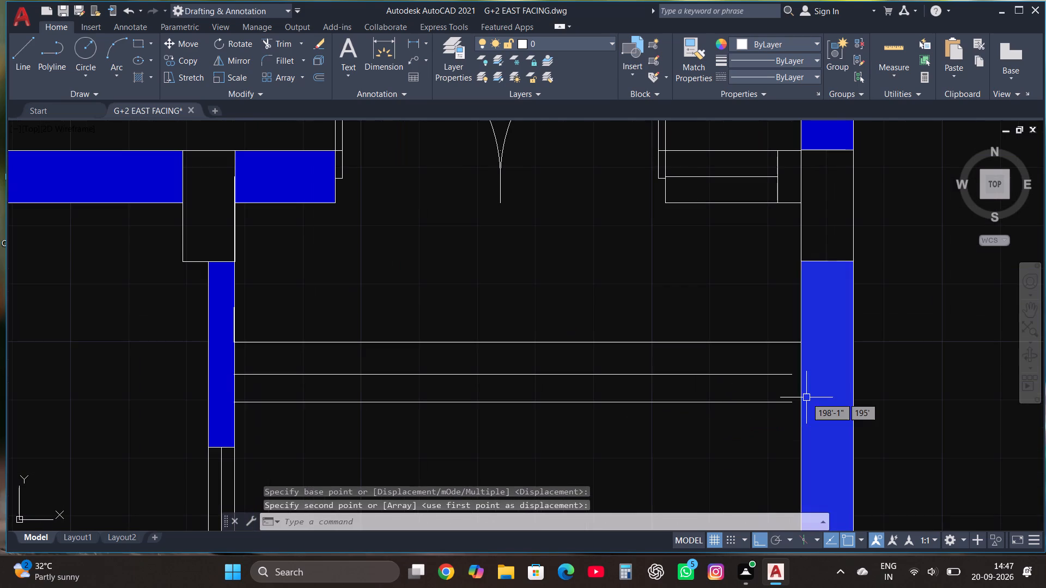
pyautogui.scroll(2, 806, 397)
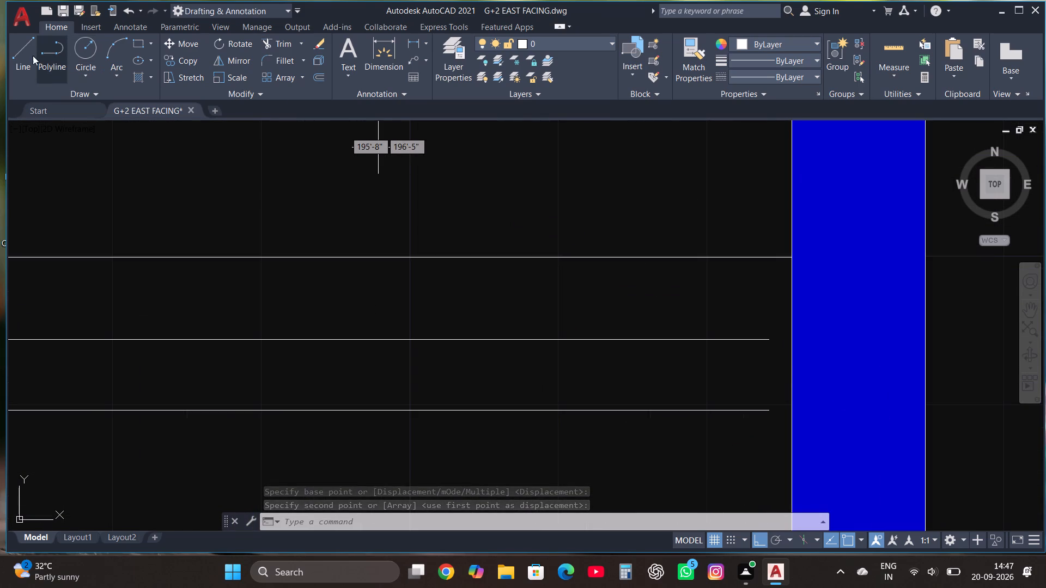
pyautogui.click(26, 51)
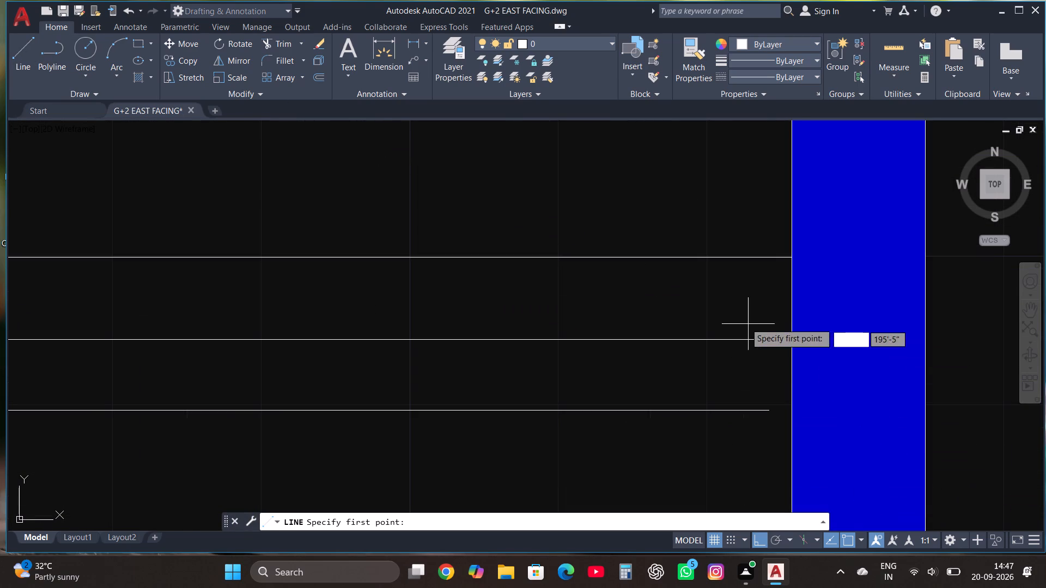
pyautogui.click(769, 341)
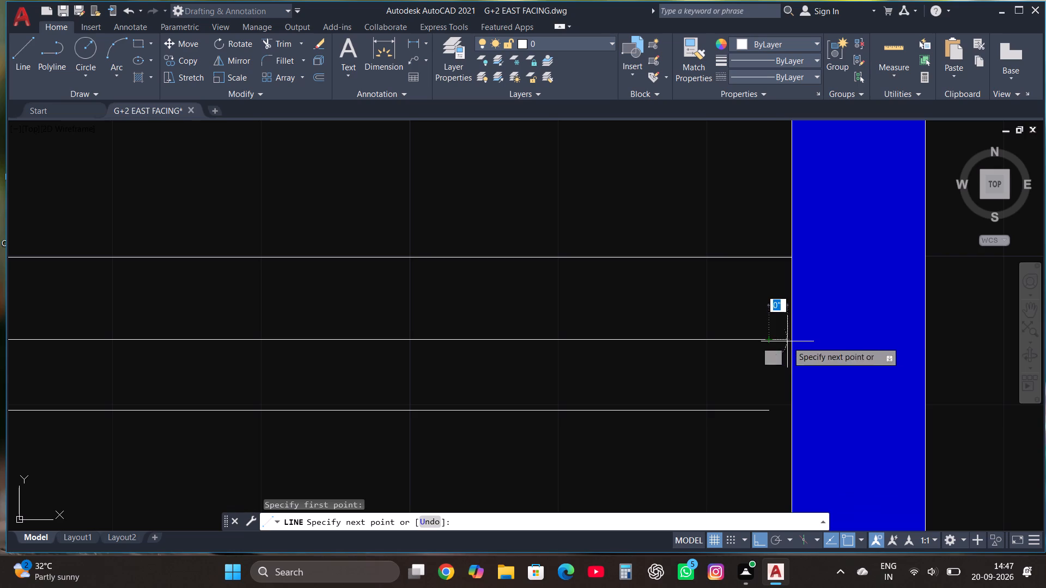
pyautogui.click(816, 341)
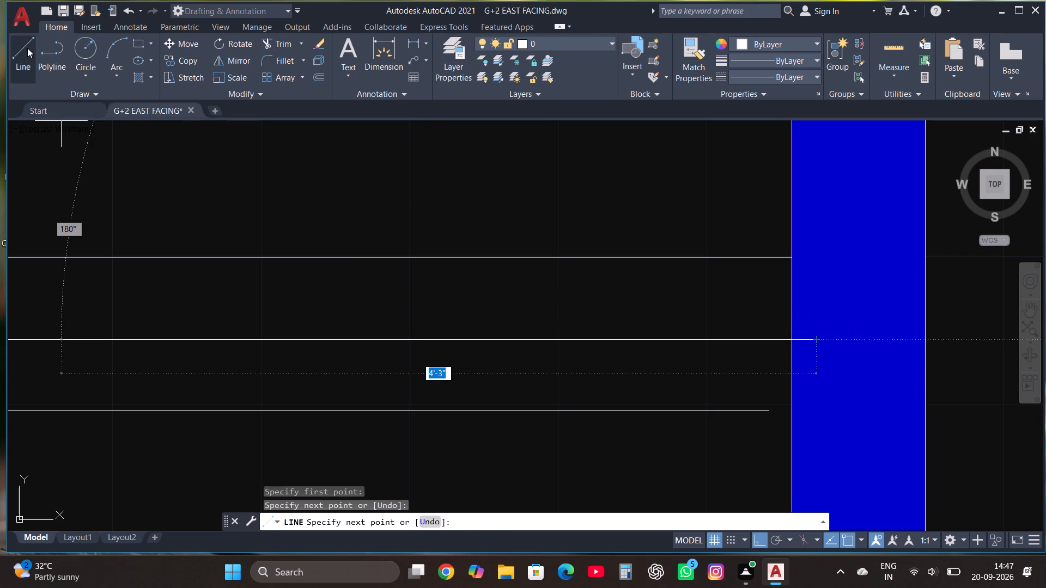
pyautogui.click(27, 48)
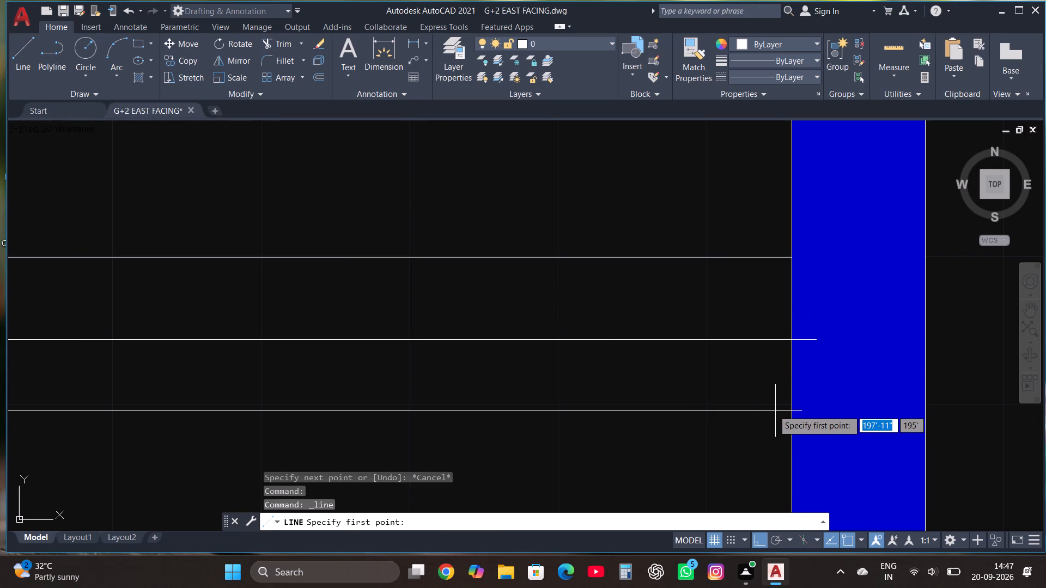
pyautogui.click(770, 409)
pyautogui.click(813, 412)
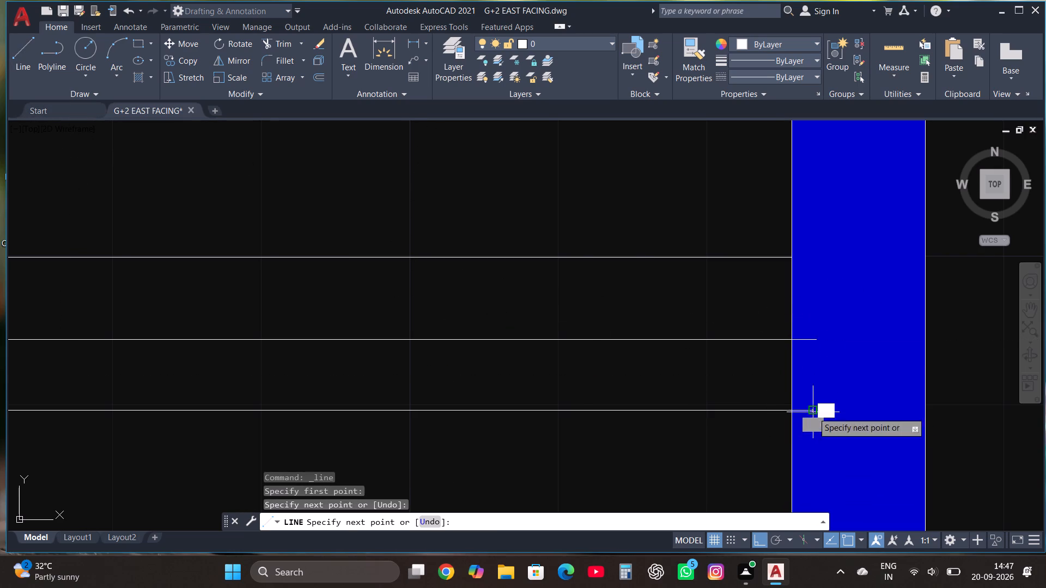
pyautogui.click(280, 43)
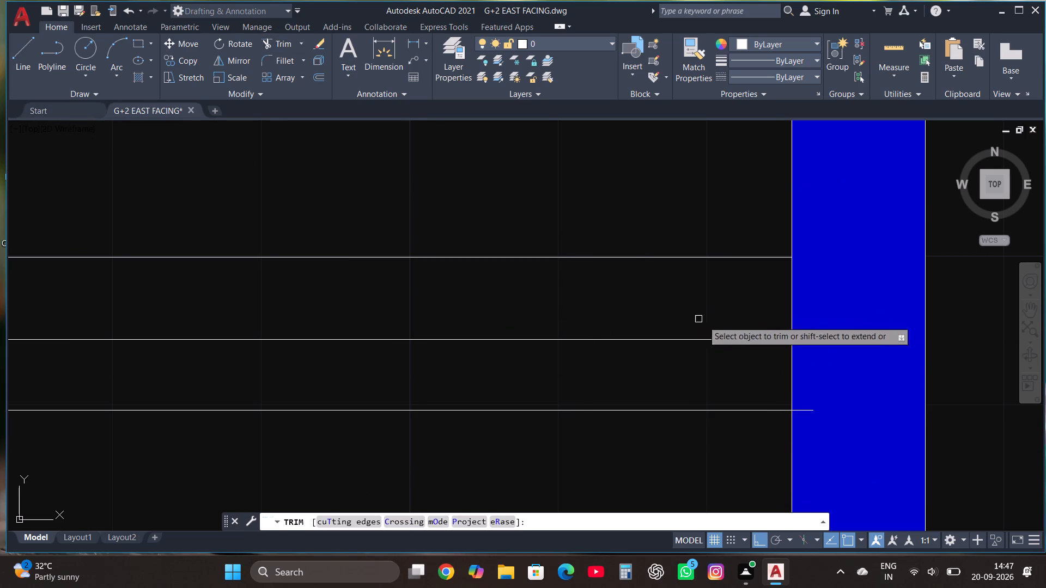
pyautogui.click(807, 338)
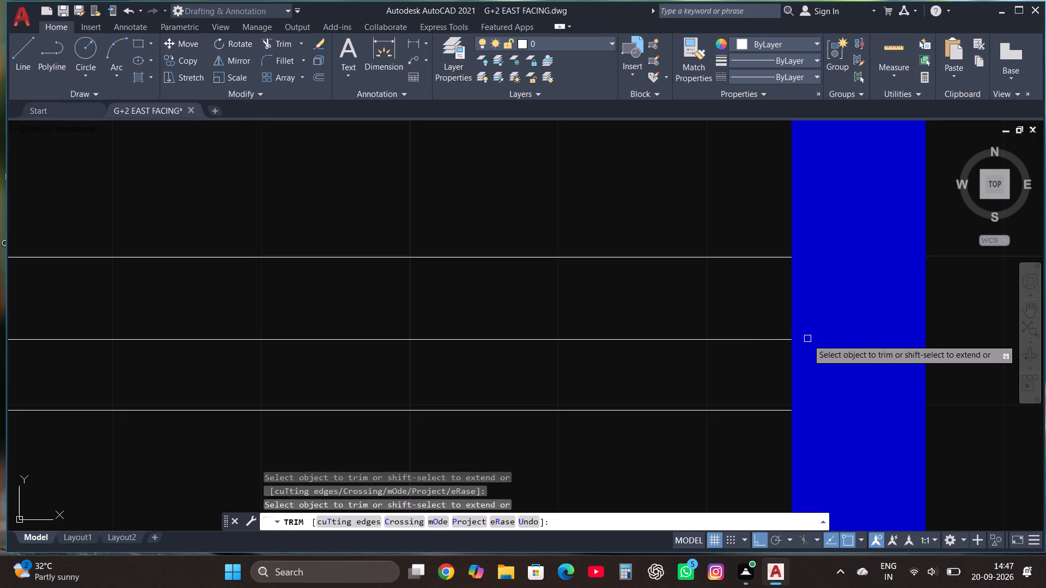
pyautogui.click(808, 412)
pyautogui.scroll(-3, 642, 412)
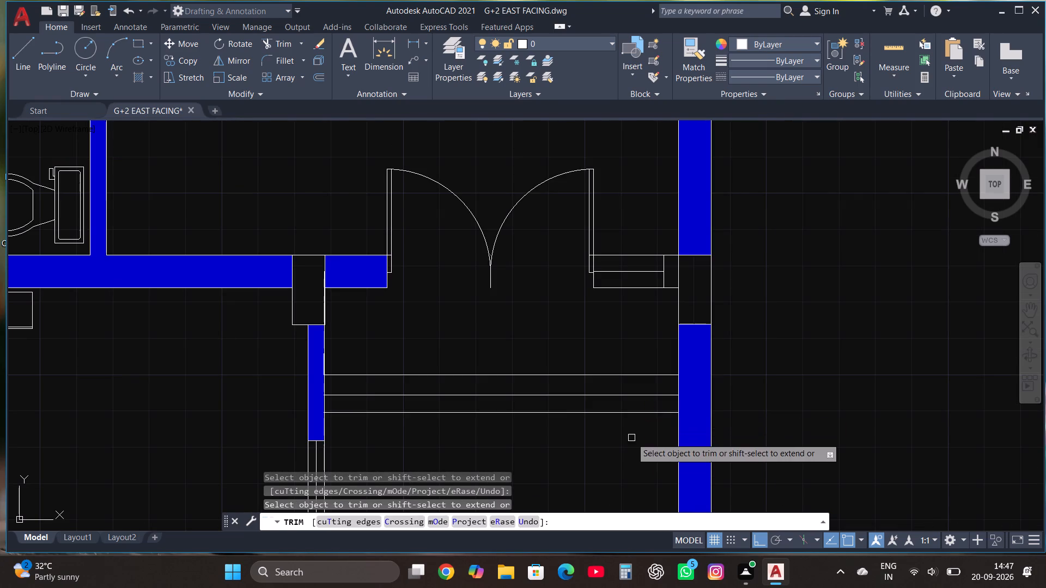
pyautogui.press('Escape')
# Draw an upright rectangle about 1' by 2'-7" in the hall above the large double door, near the outer wall's window.
pyautogui.scroll(-4, 673, 419)
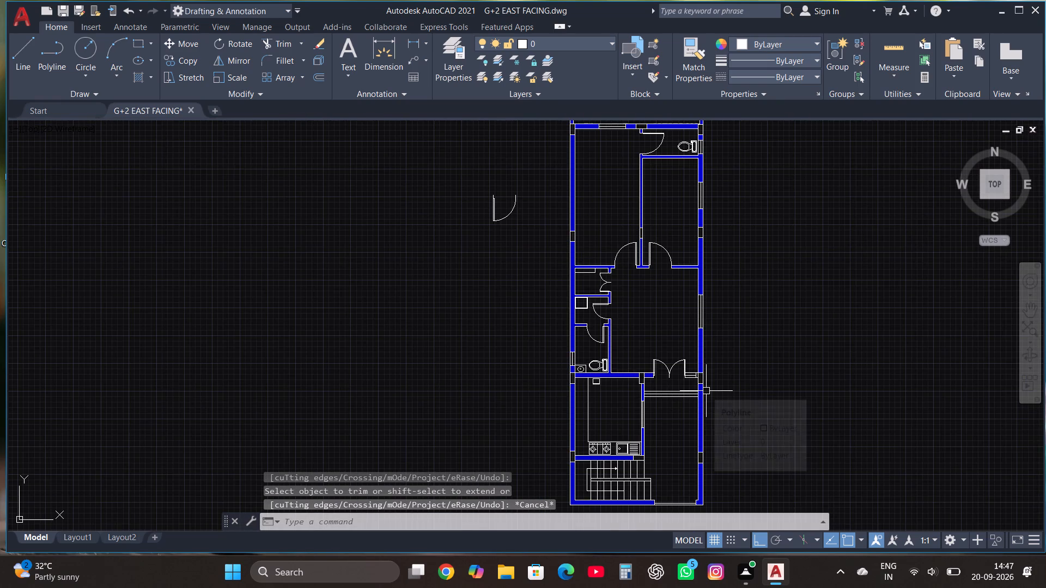
pyautogui.scroll(-1, 711, 422)
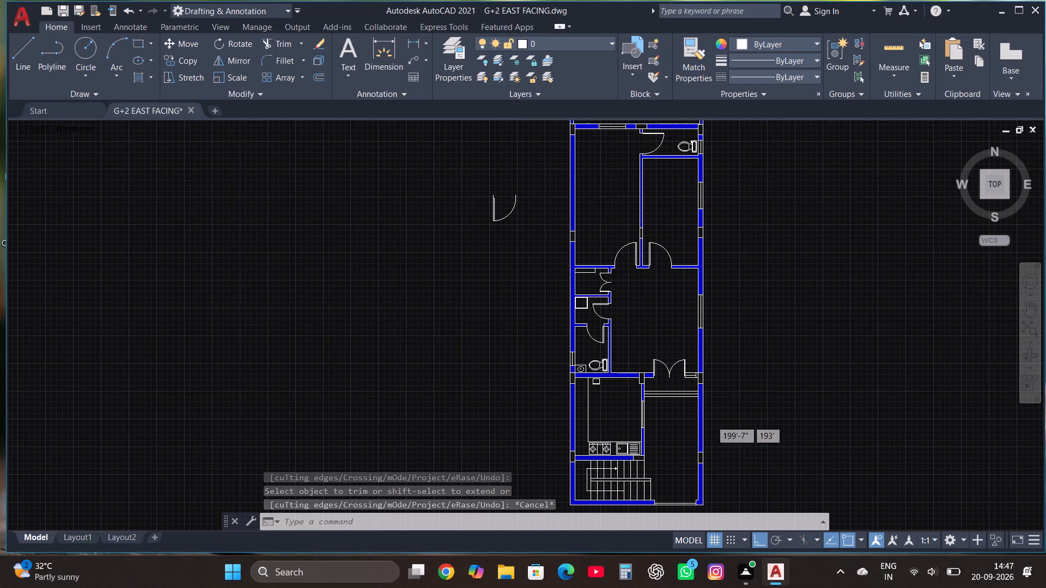
pyautogui.scroll(1, 683, 356)
pyautogui.scroll(2, 719, 403)
pyautogui.scroll(1, 652, 330)
pyautogui.click(137, 46)
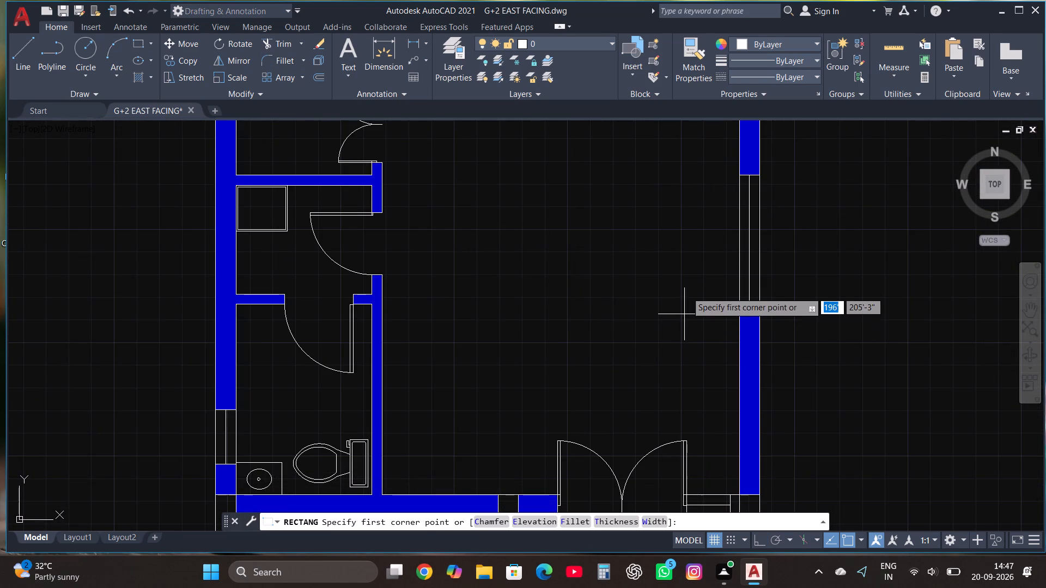
pyautogui.click(704, 255)
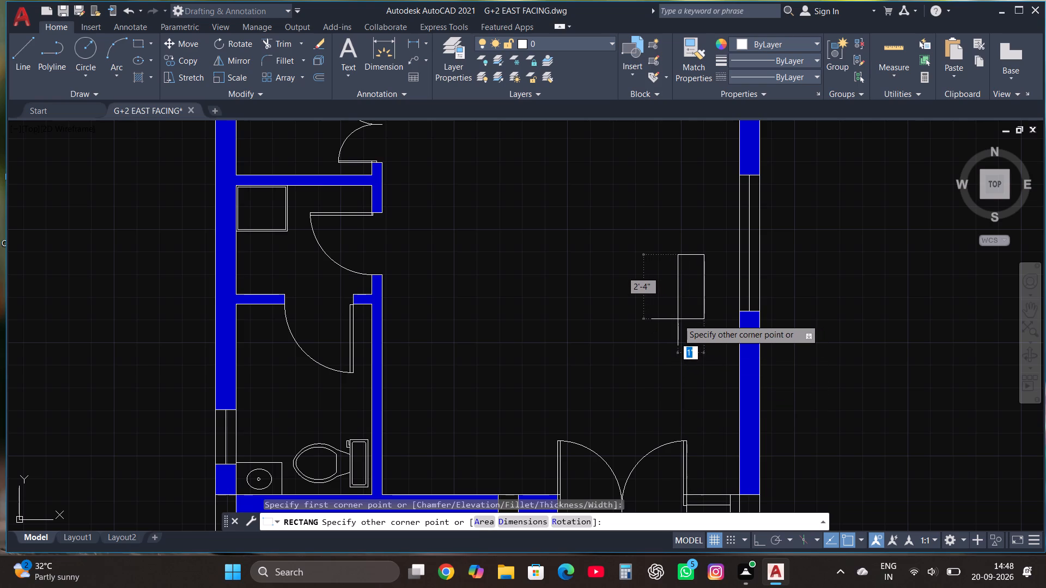
pyautogui.scroll(1, 678, 319)
pyautogui.click(676, 329)
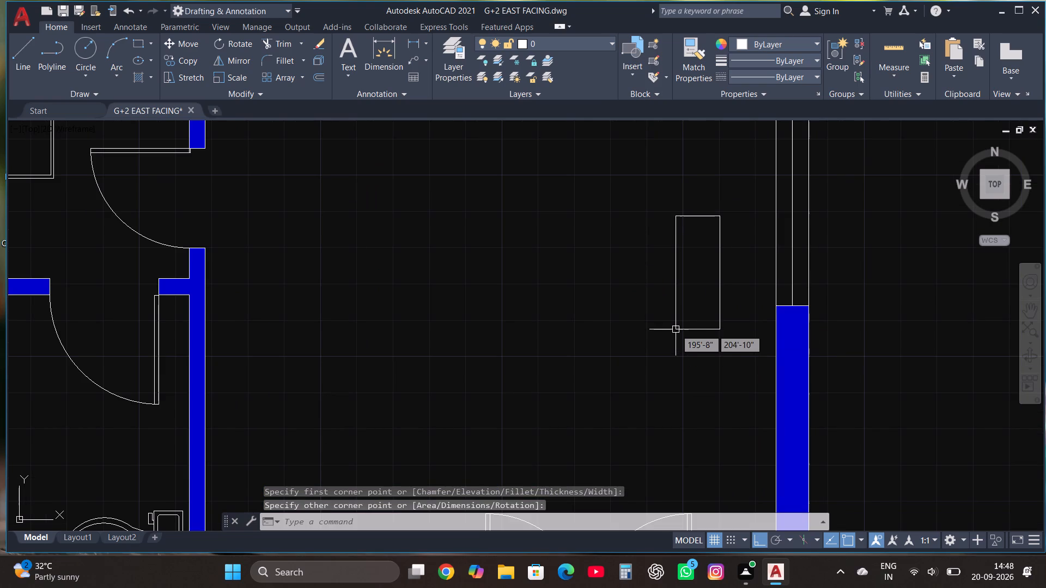
# Draw a line outline around the rectangle's window side: about 3" up, 11" across, 3' down, back across, and up past the bottom edge.
pyautogui.click(31, 48)
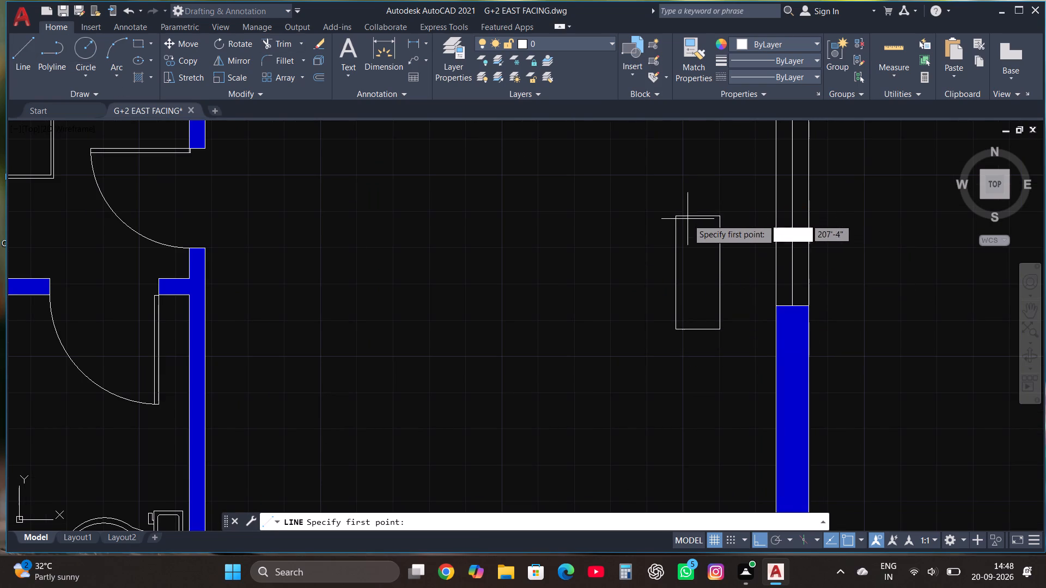
pyautogui.click(684, 216)
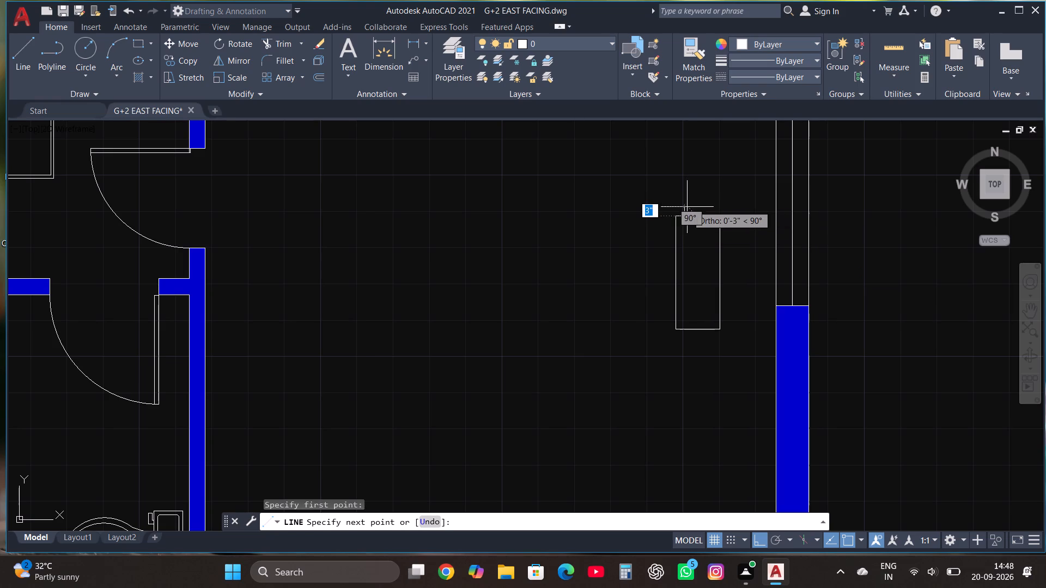
pyautogui.click(687, 209)
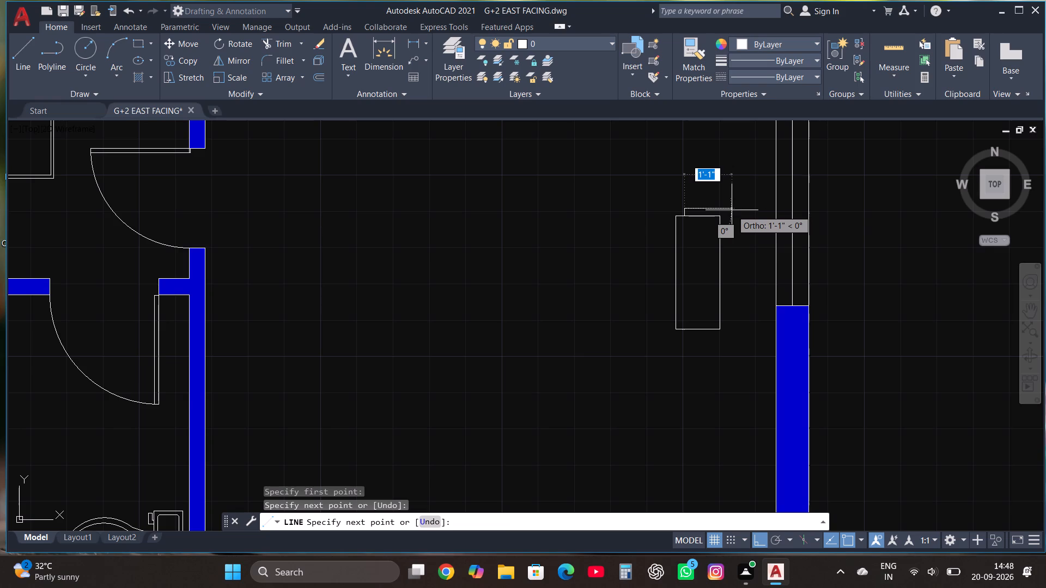
pyautogui.scroll(1, 721, 205)
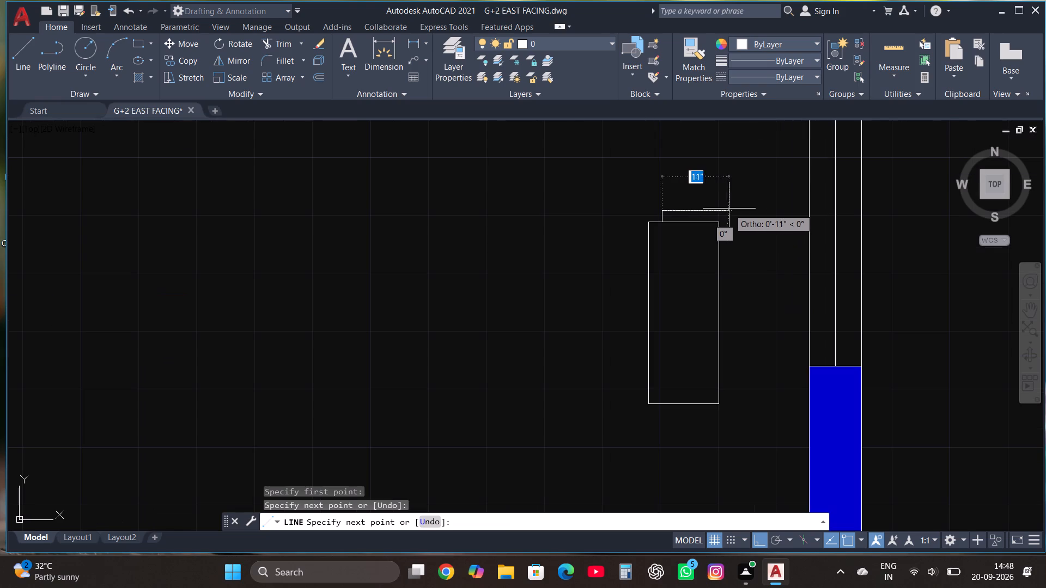
pyautogui.click(729, 209)
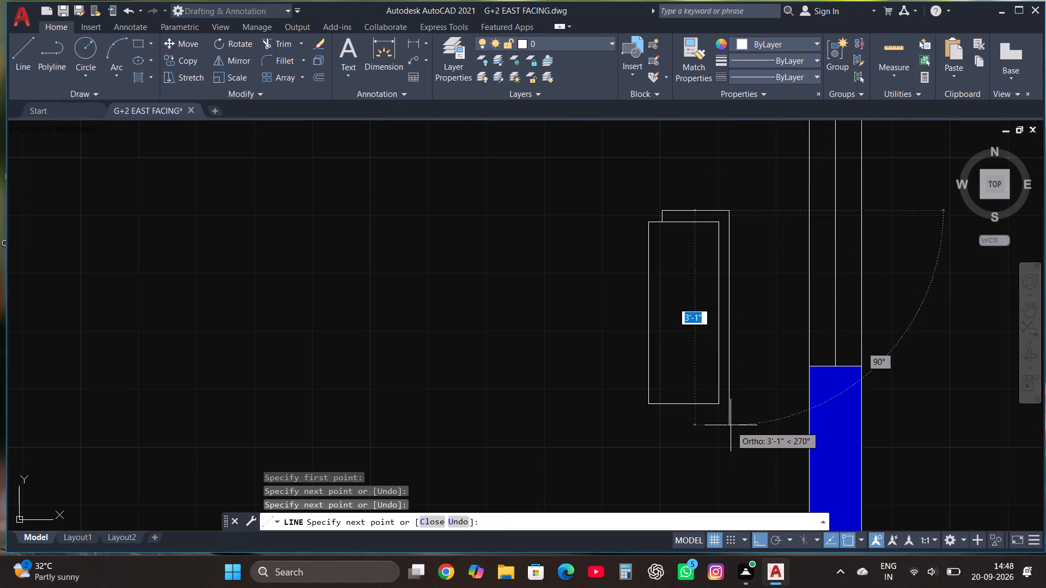
pyautogui.click(729, 414)
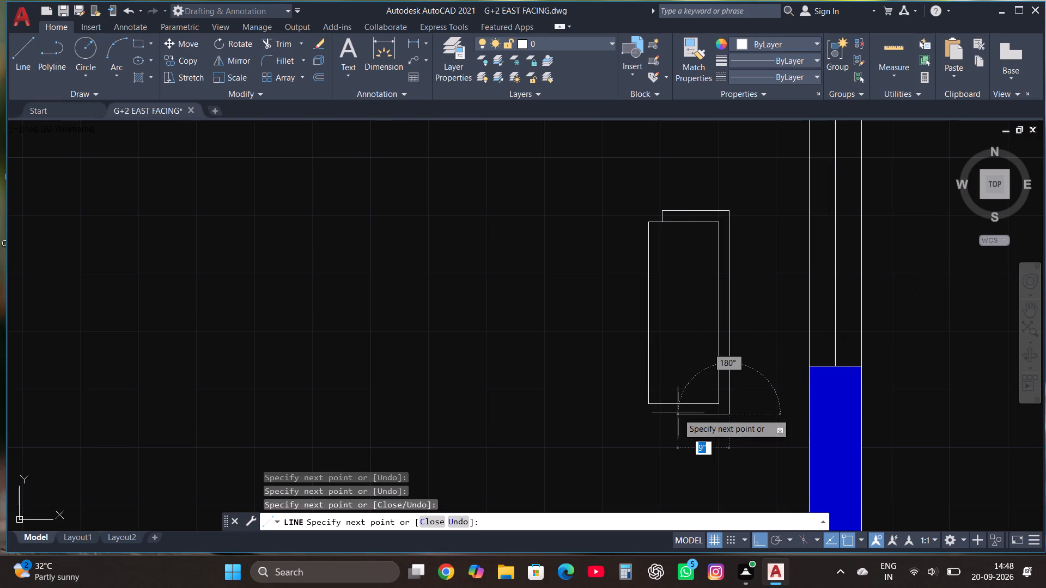
pyautogui.scroll(2, 668, 419)
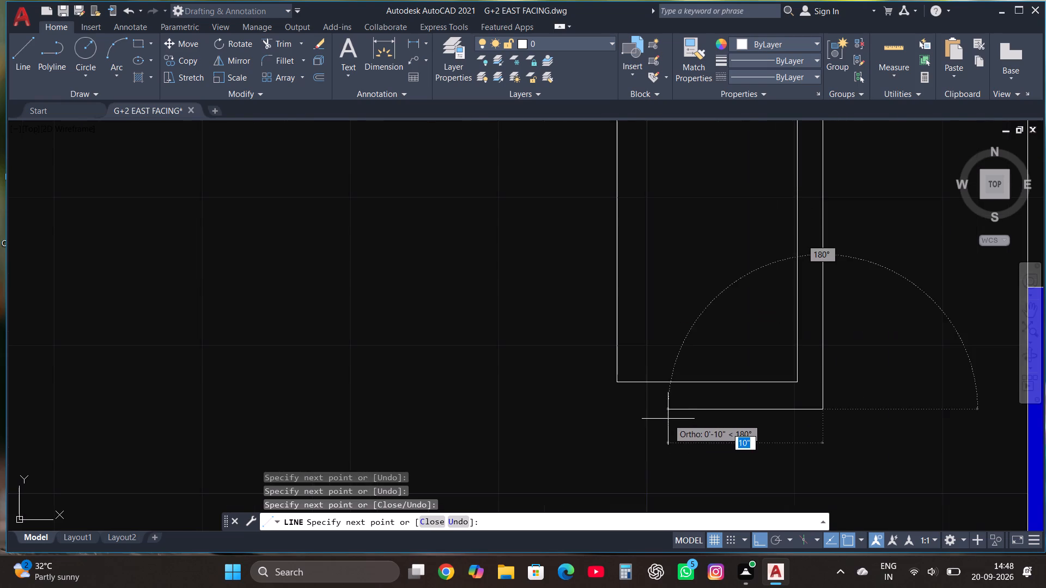
pyautogui.scroll(-3, 668, 419)
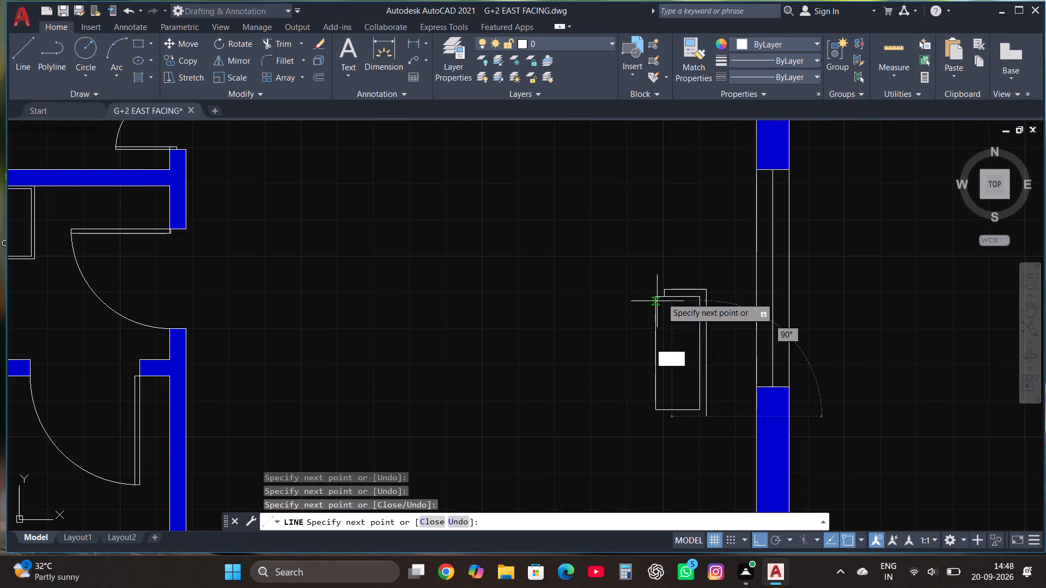
pyautogui.click(664, 380)
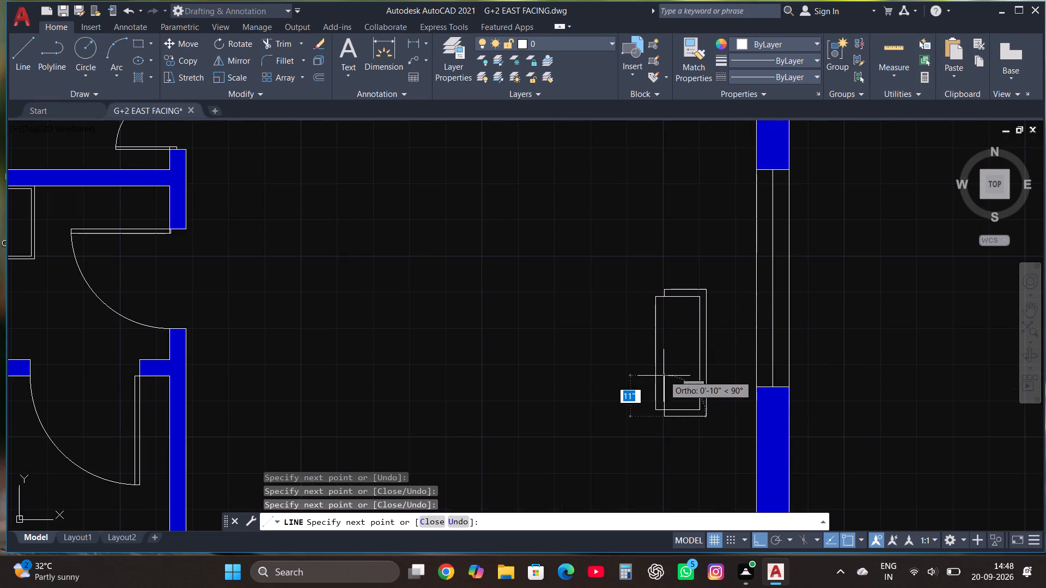
pyautogui.scroll(3, 662, 429)
pyautogui.click(673, 339)
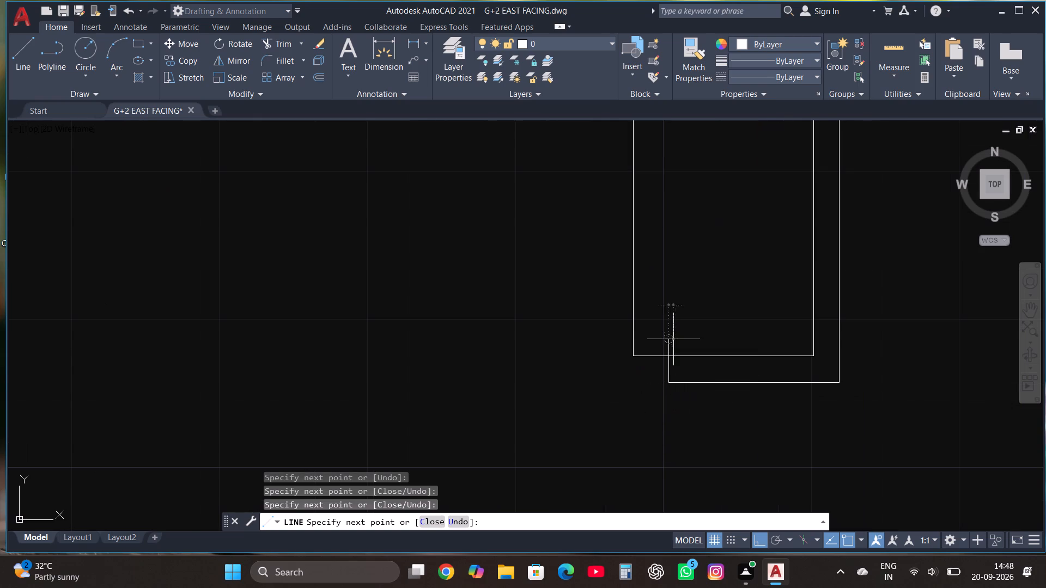
pyautogui.press('Escape')
# Trim the outline's overhang inside the rectangle at its bottom edge.
pyautogui.click(275, 45)
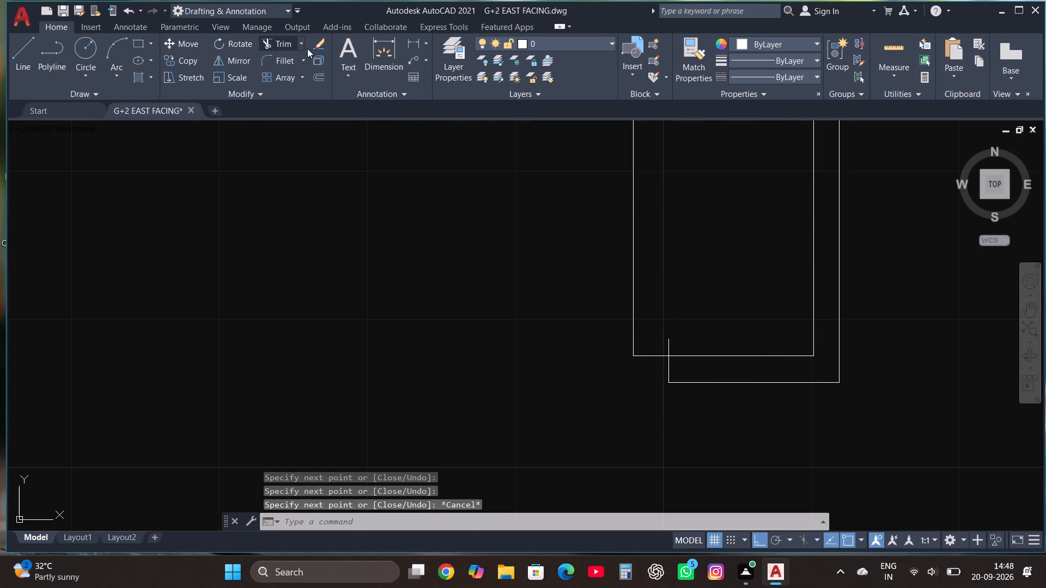
pyautogui.click(670, 346)
pyautogui.press('Escape')
# Draw a horizontal line across the rectangle about 10" below its top edge and trim the overhang past its window-side edge.
pyautogui.scroll(-3, 650, 397)
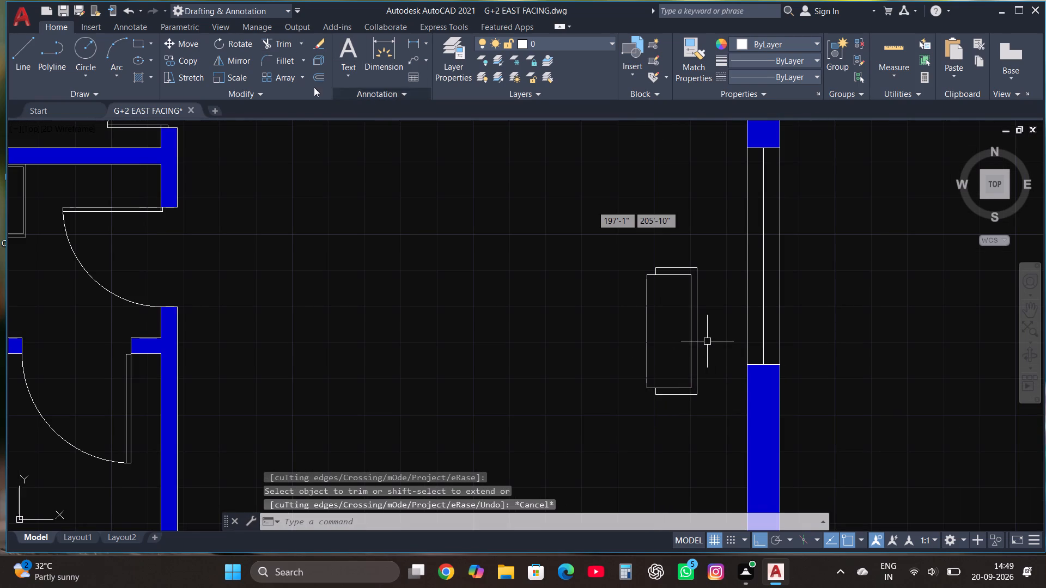
pyautogui.click(20, 51)
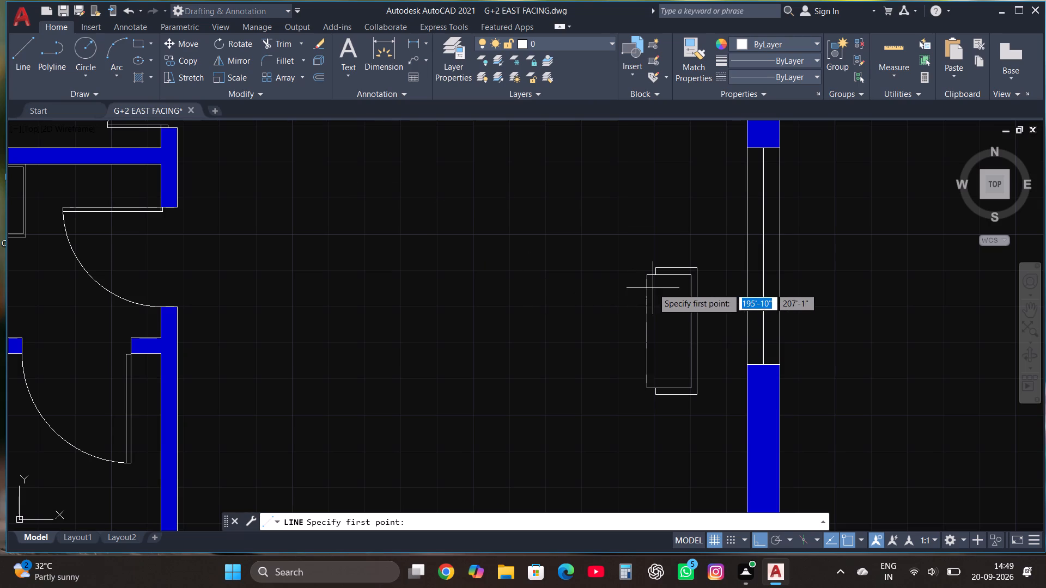
pyautogui.scroll(2, 659, 296)
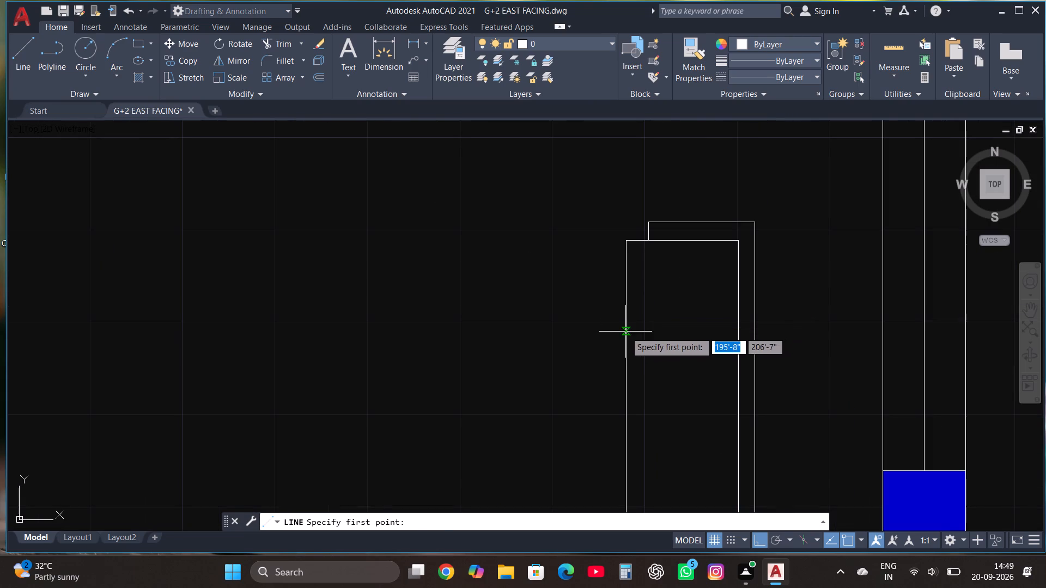
pyautogui.click(625, 332)
pyautogui.click(747, 332)
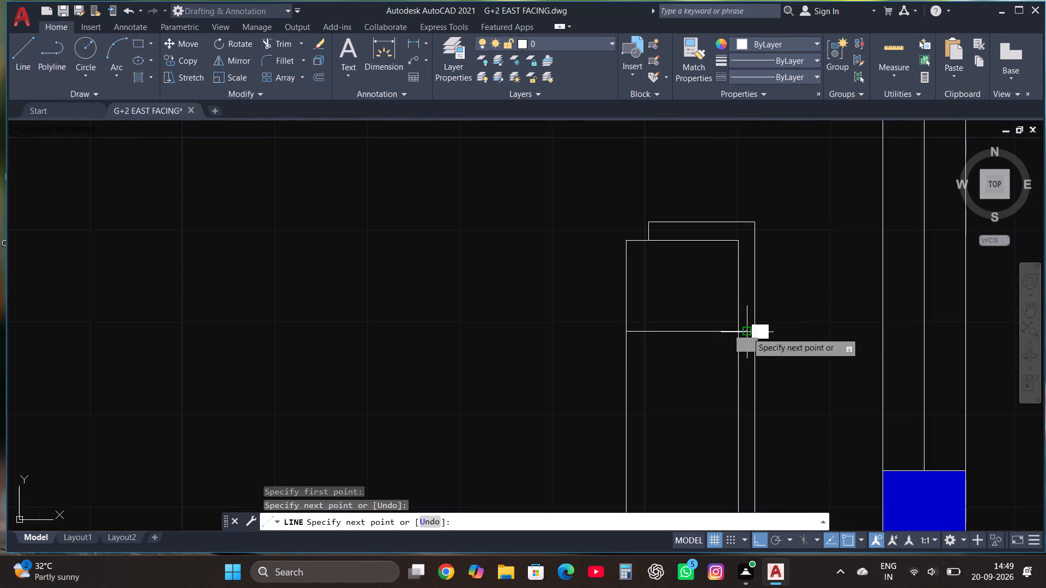
pyautogui.press('Escape')
pyautogui.click(281, 46)
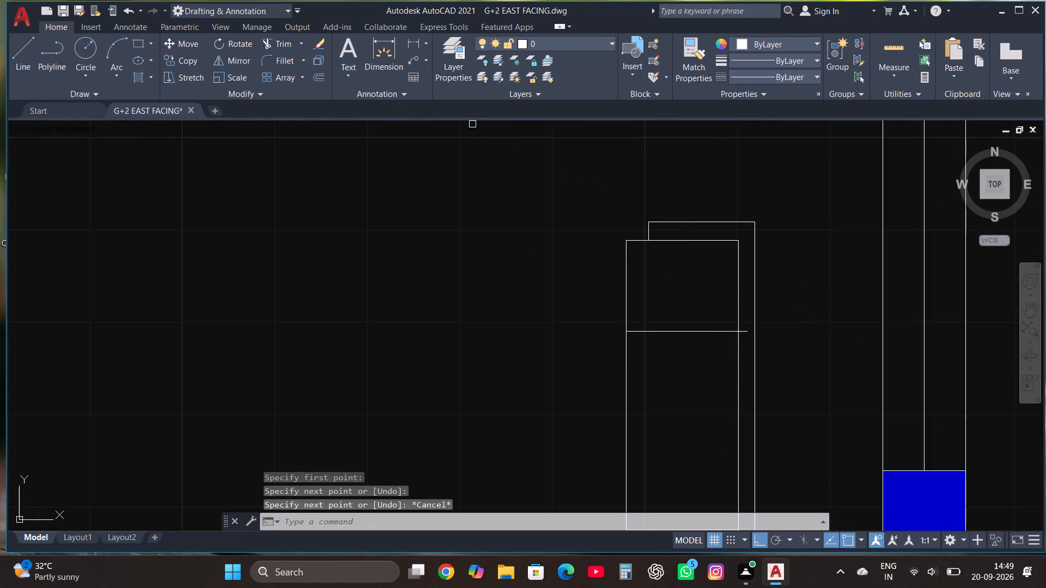
pyautogui.click(748, 330)
pyautogui.press('Escape')
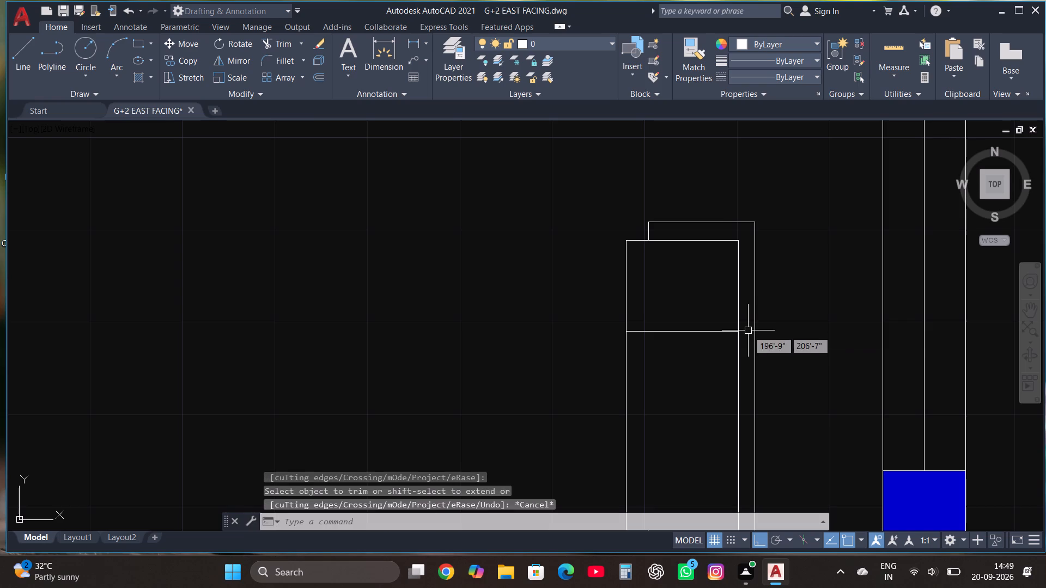
# Copy the horizontal divider line straight down inside the upright hall rectangle to form three roughly equal seats.
pyautogui.scroll(-2, 722, 241)
pyautogui.scroll(1, 718, 280)
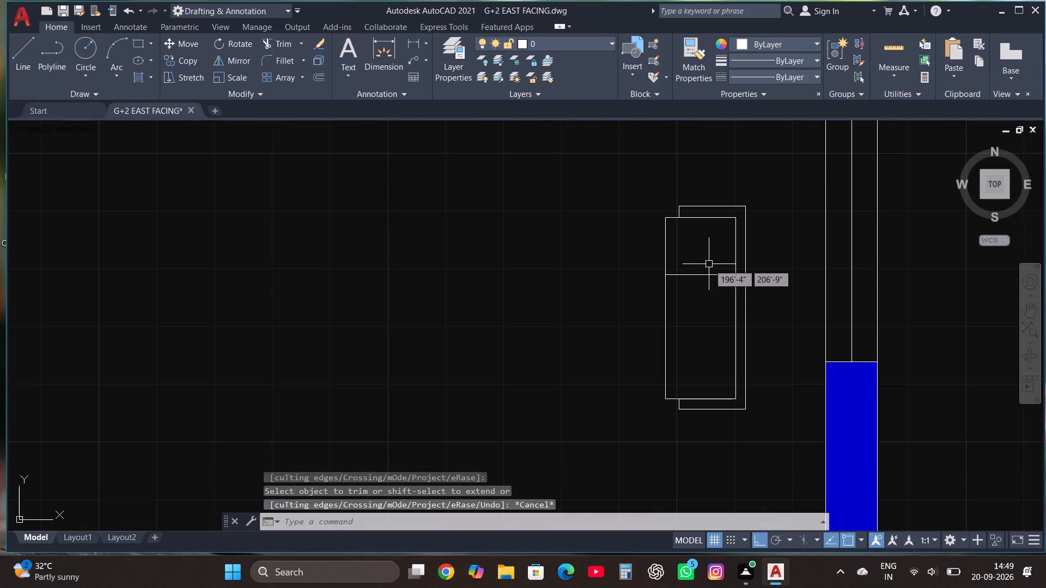
pyautogui.click(709, 276)
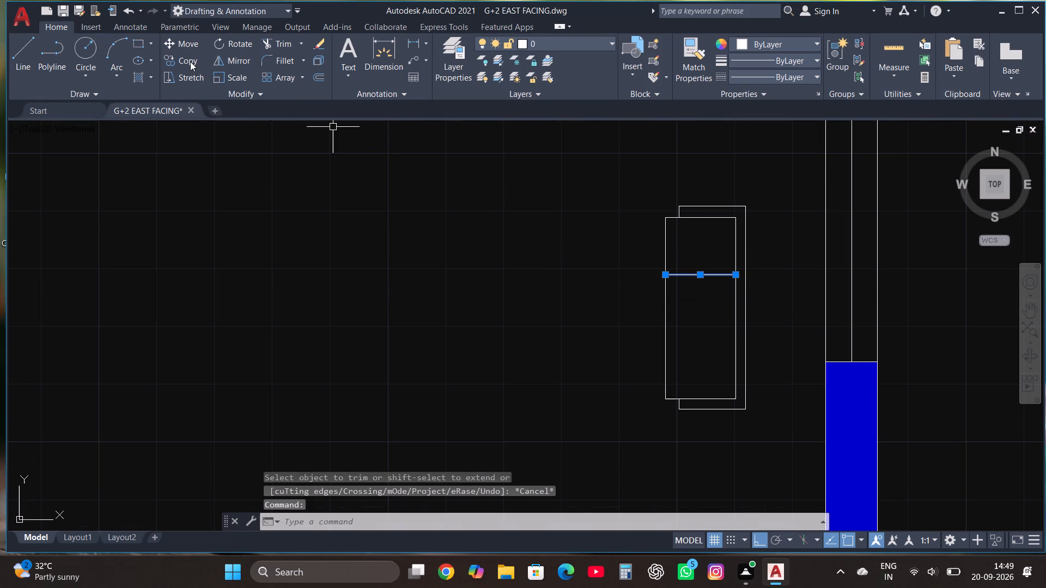
pyautogui.click(190, 62)
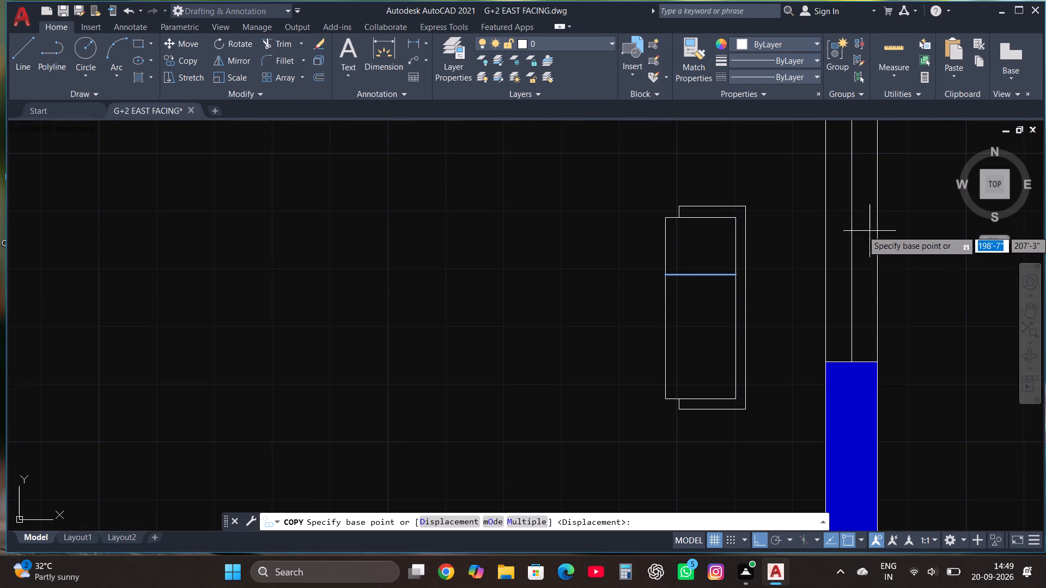
pyautogui.click(698, 277)
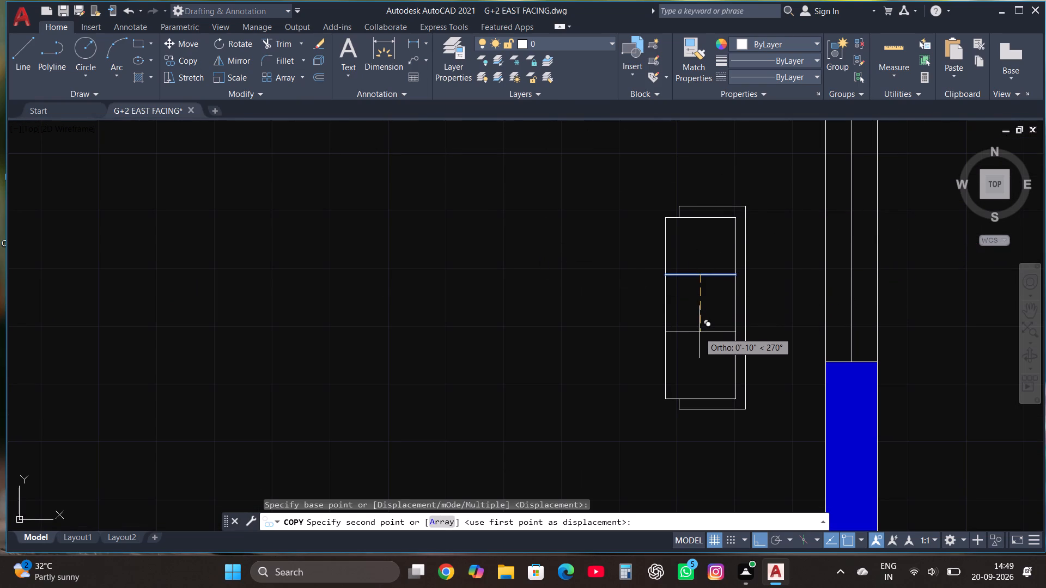
pyautogui.click(699, 338)
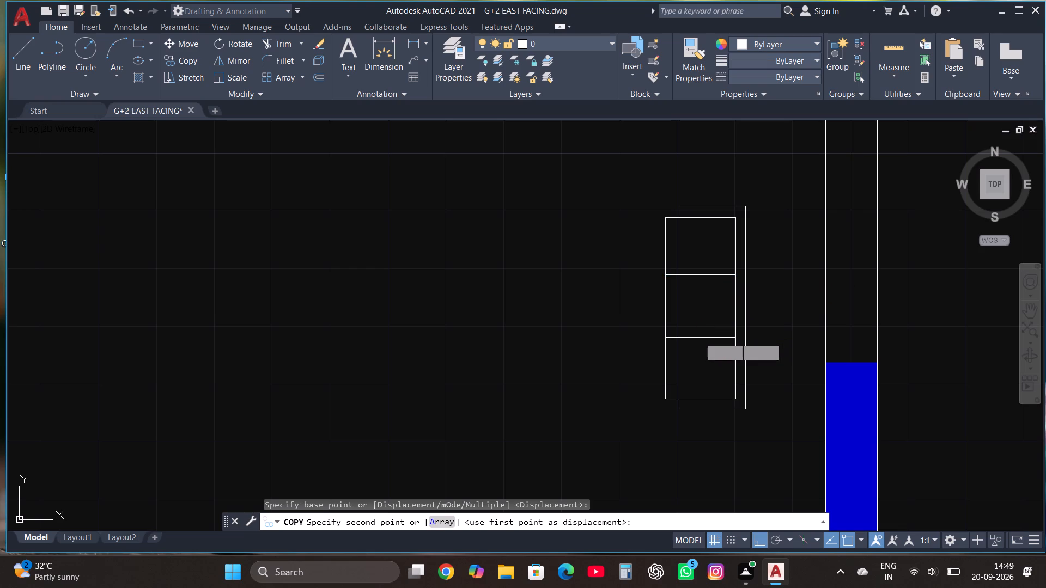
pyautogui.press('Escape')
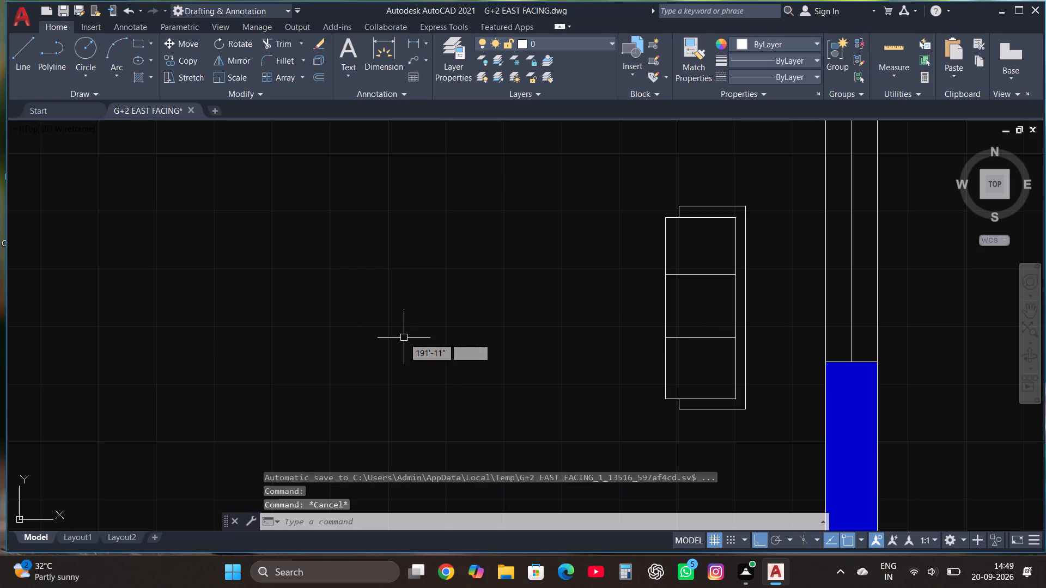
# Save the drawing.
pyautogui.hotkey('ctrl', 's')
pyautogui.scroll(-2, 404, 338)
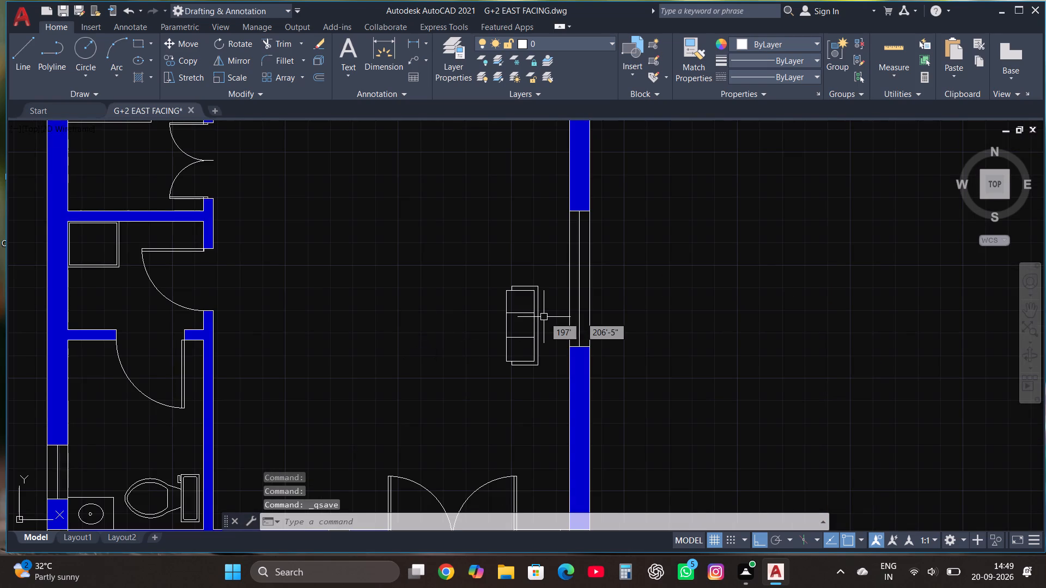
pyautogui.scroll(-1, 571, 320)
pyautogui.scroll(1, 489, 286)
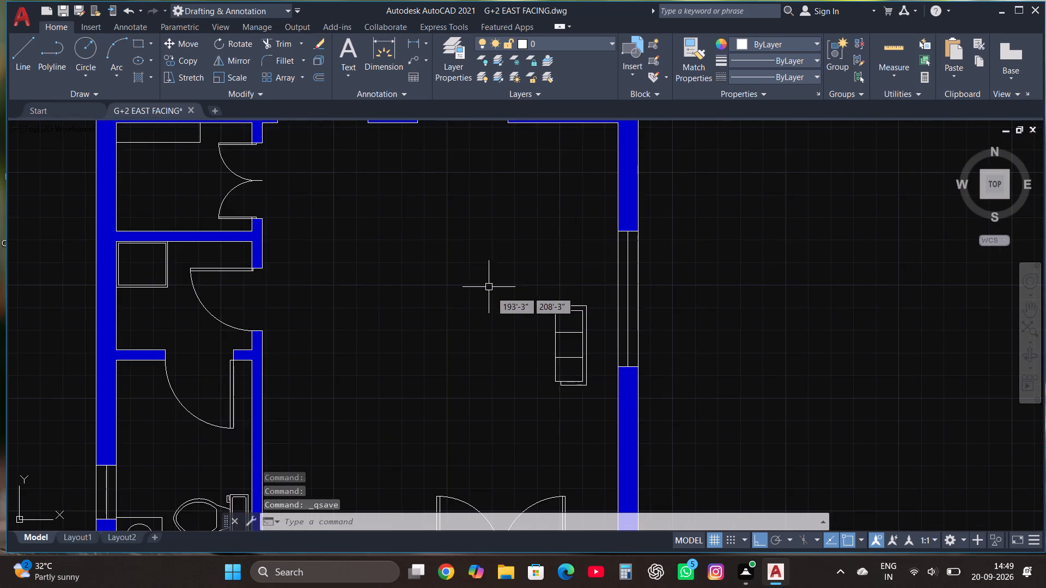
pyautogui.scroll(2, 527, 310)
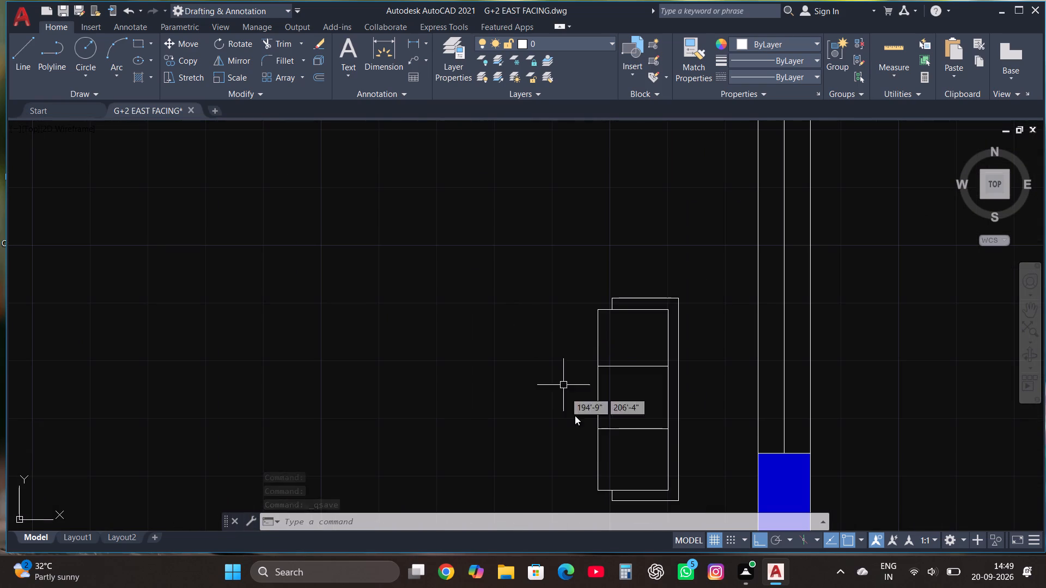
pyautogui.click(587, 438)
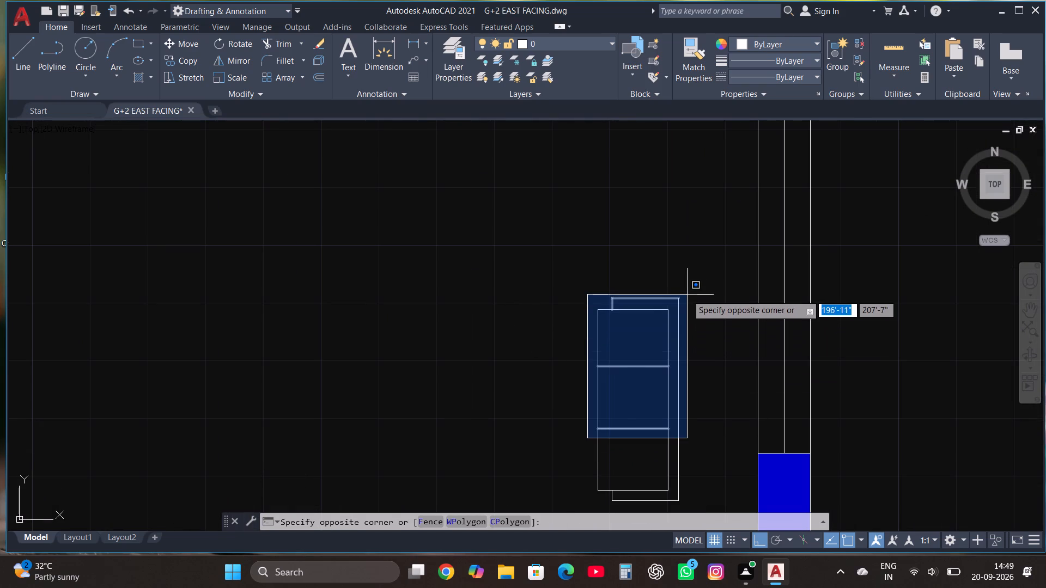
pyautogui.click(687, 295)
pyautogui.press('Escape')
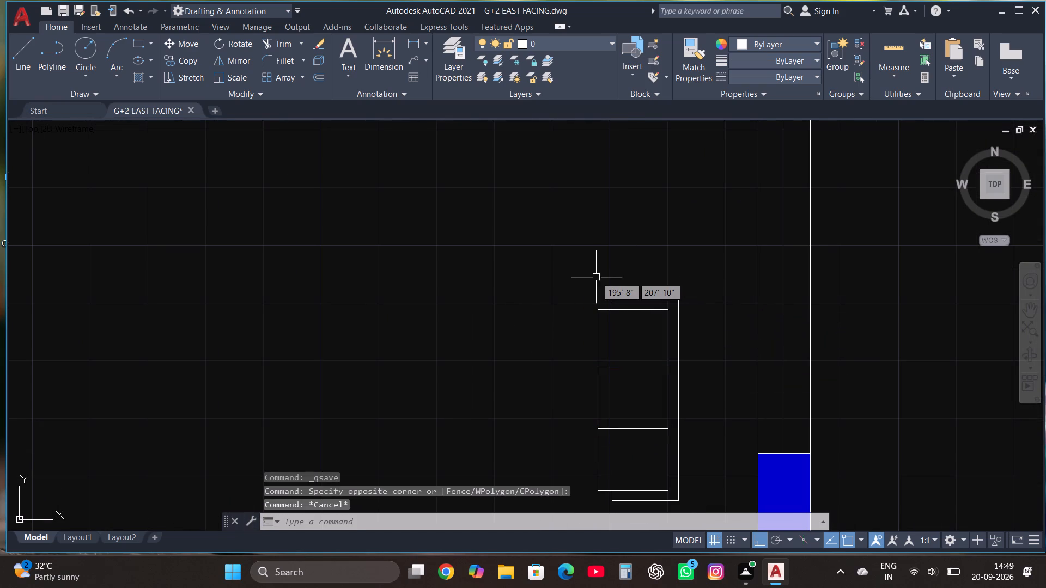
# Draw a horizontal rectangle about 1'-8" by 11" in the hall, above and on the room side of the three-seat sofa.
pyautogui.click(138, 41)
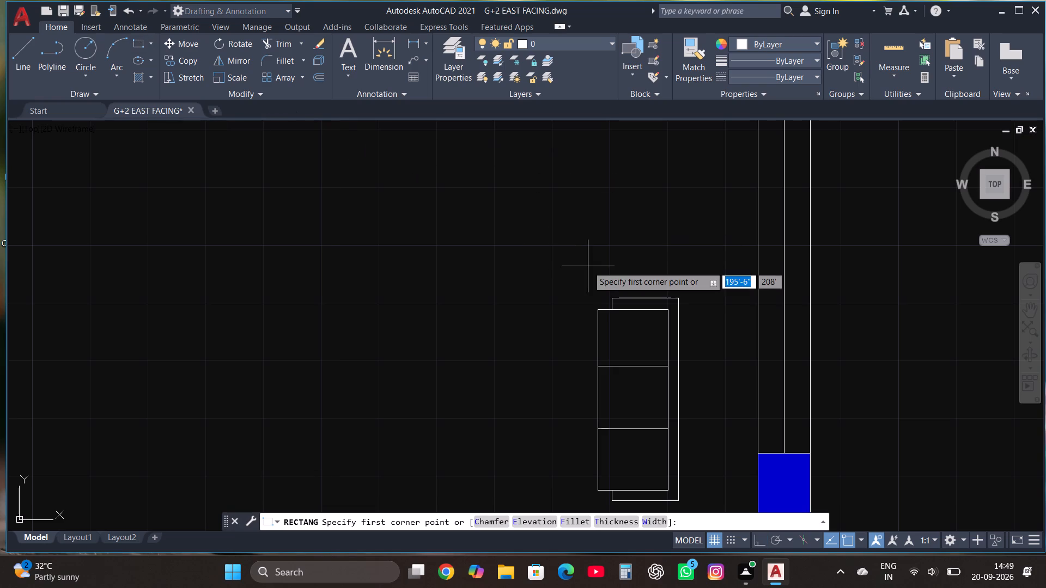
pyautogui.scroll(-1, 627, 299)
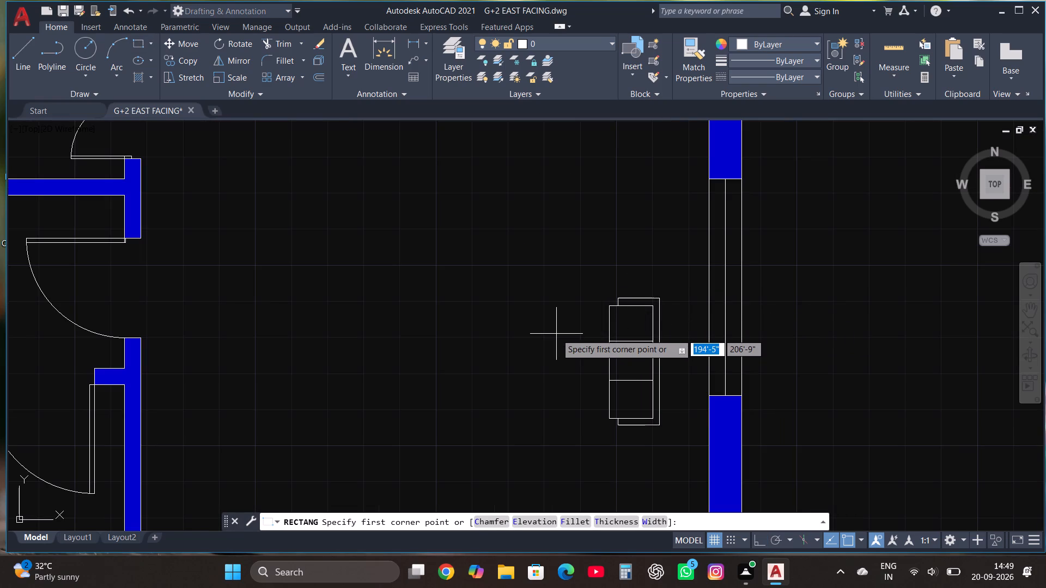
pyautogui.scroll(1, 556, 334)
pyautogui.scroll(-1, 564, 363)
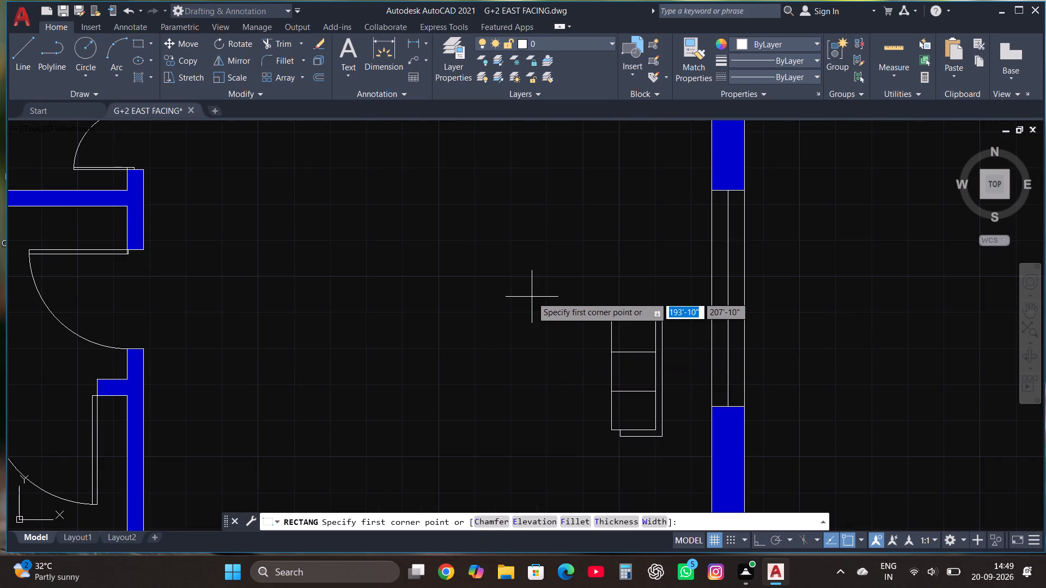
pyautogui.scroll(1, 532, 297)
pyautogui.click(612, 334)
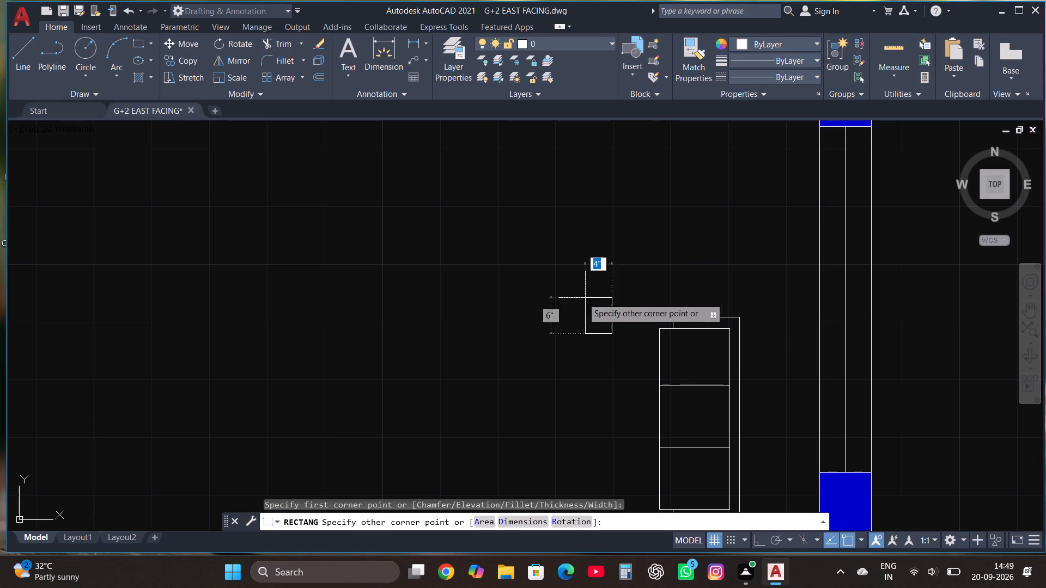
pyautogui.click(494, 270)
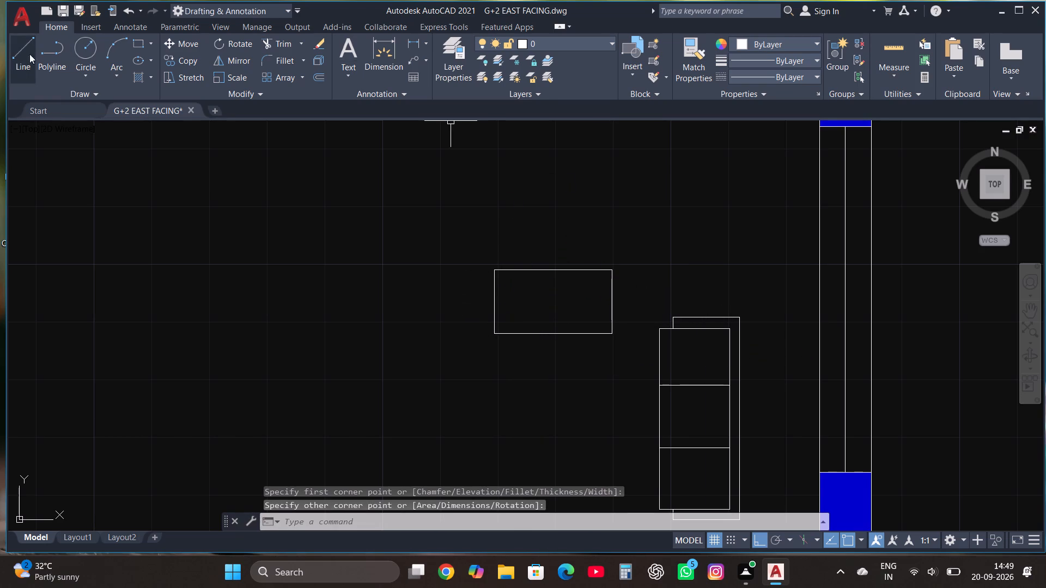
# Draw a vertical line from the midpoint of the new rectangle's top edge to its bottom edge, dividing it into two seats.
pyautogui.click(17, 46)
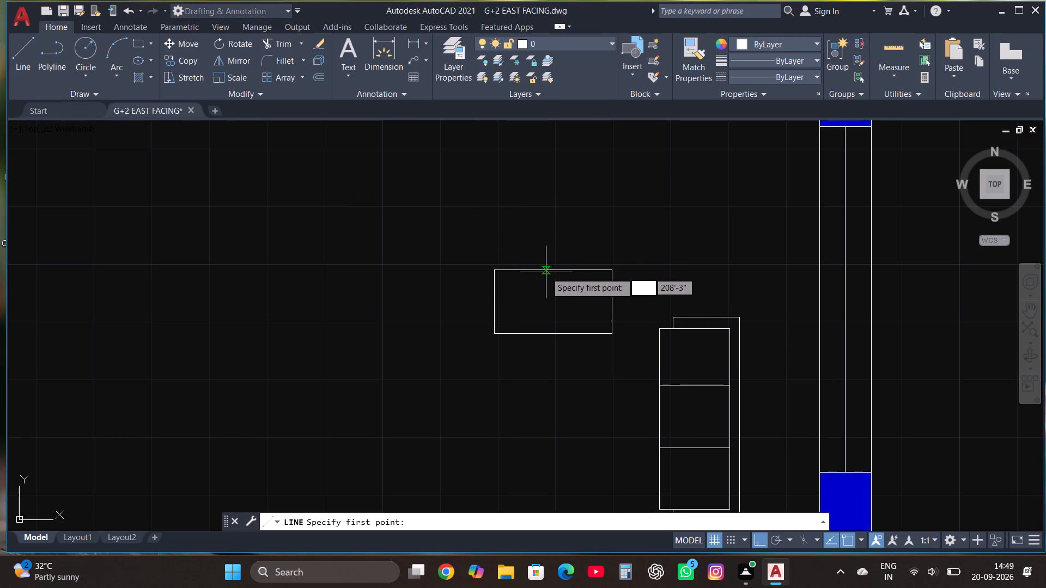
pyautogui.click(553, 271)
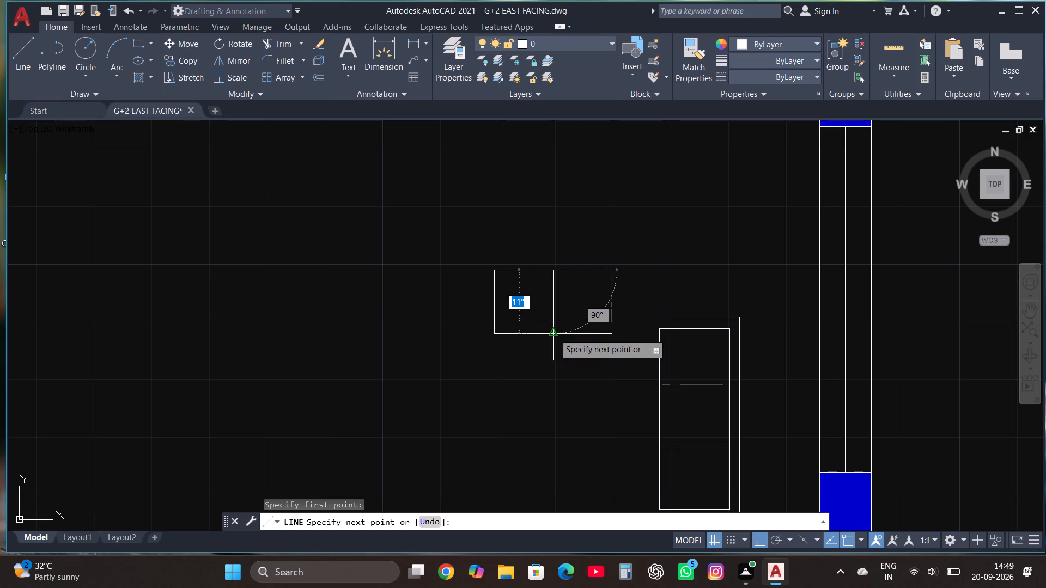
pyautogui.click(554, 334)
pyautogui.press('Escape')
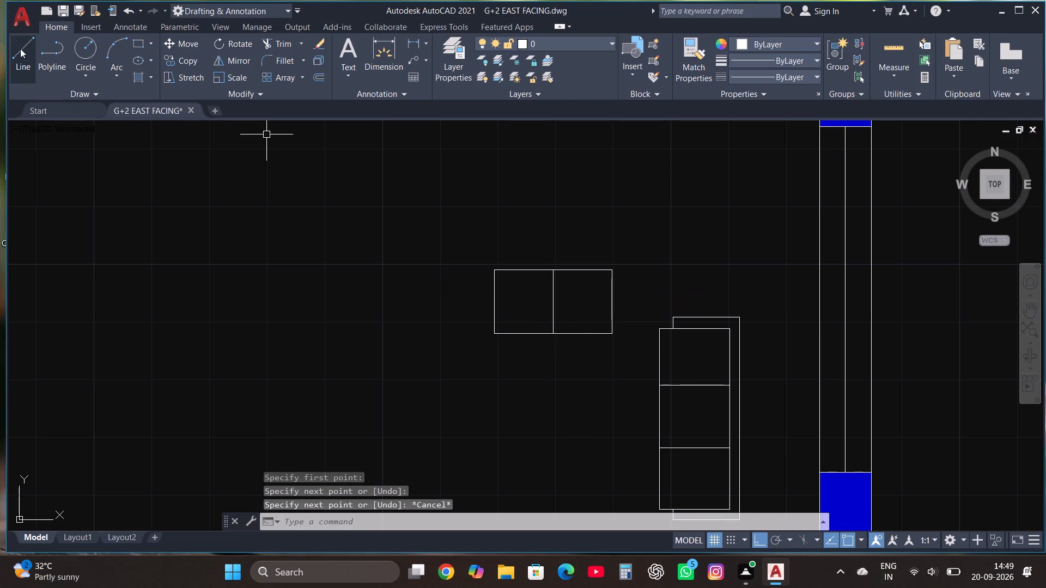
# Draw a line outline around the two-seat rectangle's sides and top: short step out, about 11" up, 2' across, 11" down, and back inside.
pyautogui.click(30, 45)
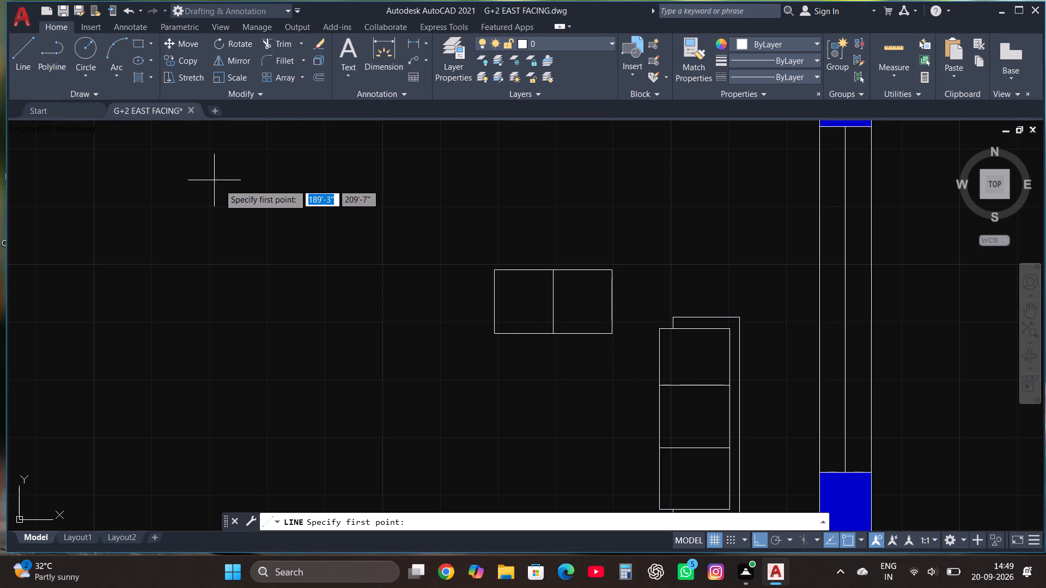
pyautogui.click(496, 322)
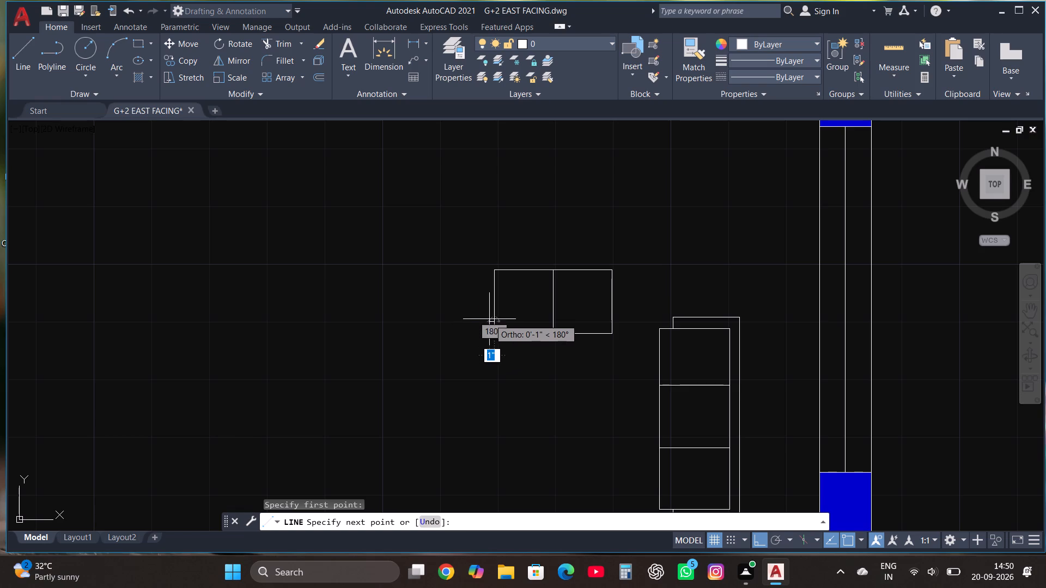
pyautogui.click(482, 319)
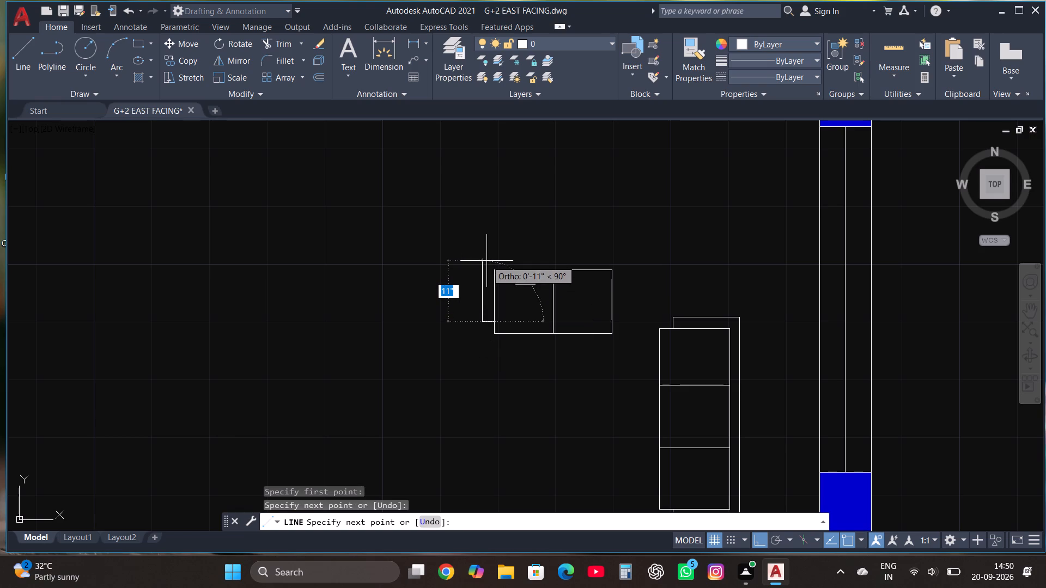
pyautogui.click(486, 261)
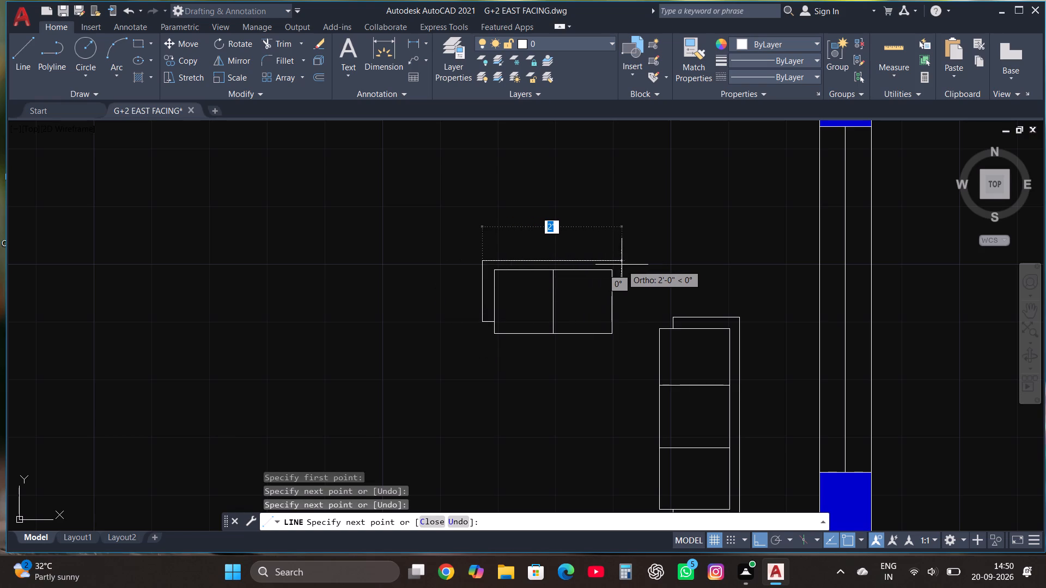
pyautogui.click(622, 265)
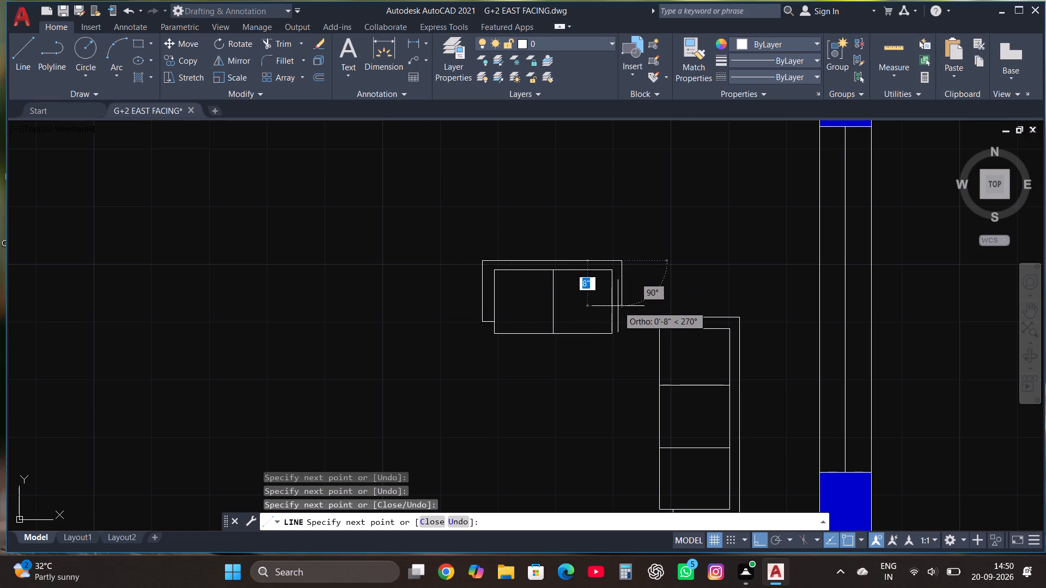
pyautogui.scroll(2, 617, 317)
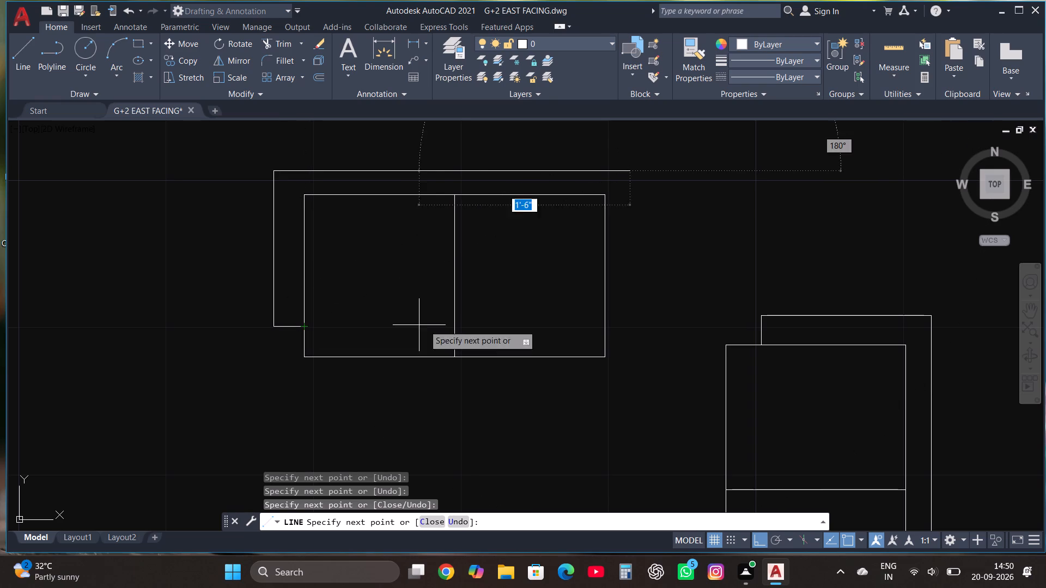
pyautogui.click(596, 326)
pyautogui.click(574, 322)
pyautogui.press('Escape')
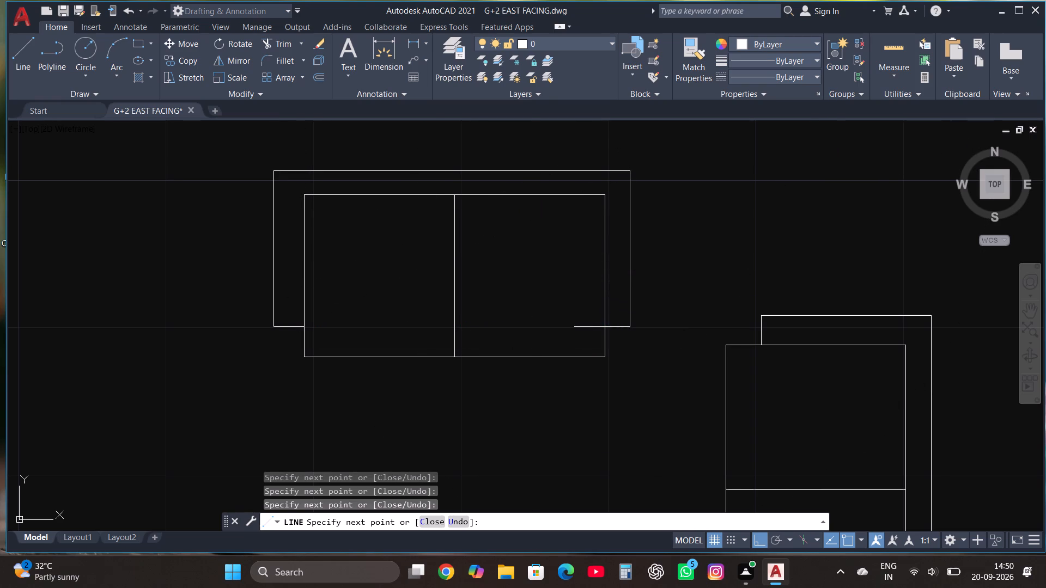
# Trim the outline's overhang inside the two-seat rectangle at its window-side edge.
pyautogui.click(282, 48)
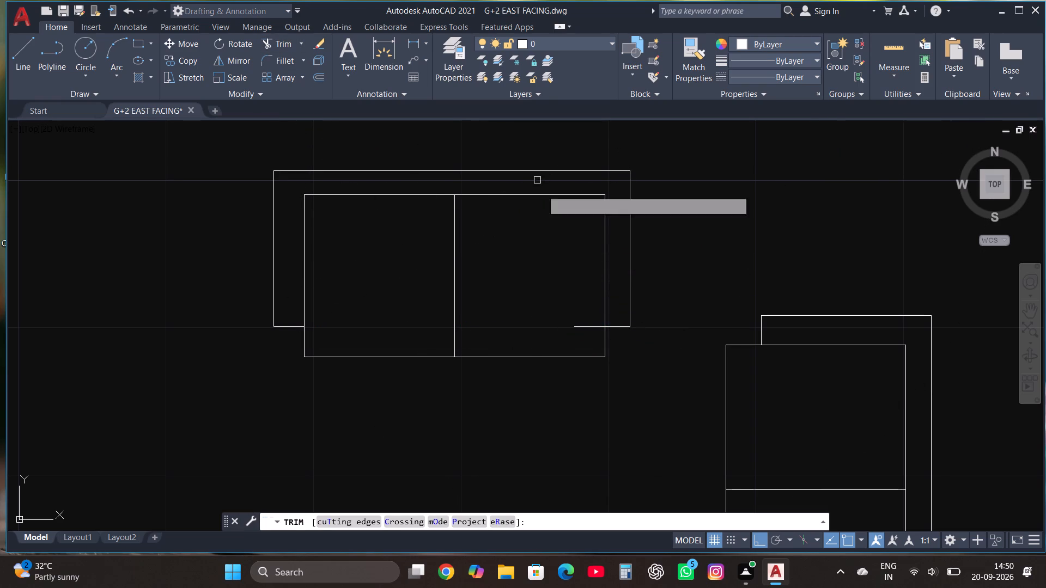
pyautogui.click(580, 327)
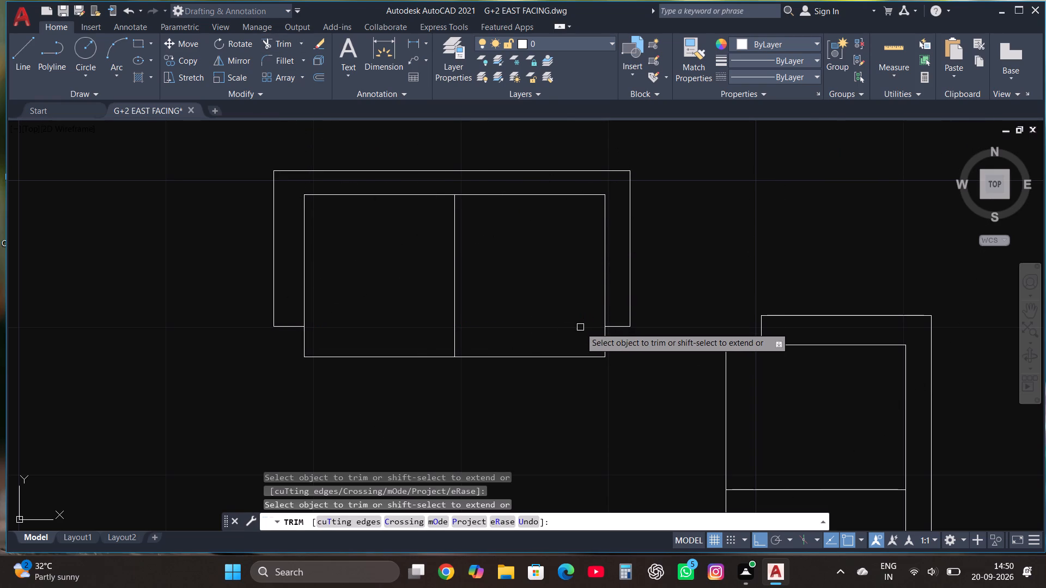
pyautogui.press('Escape')
# Copy the whole two-seat sofa straight down to the area between the original and the large double door.
pyautogui.scroll(-2, 566, 287)
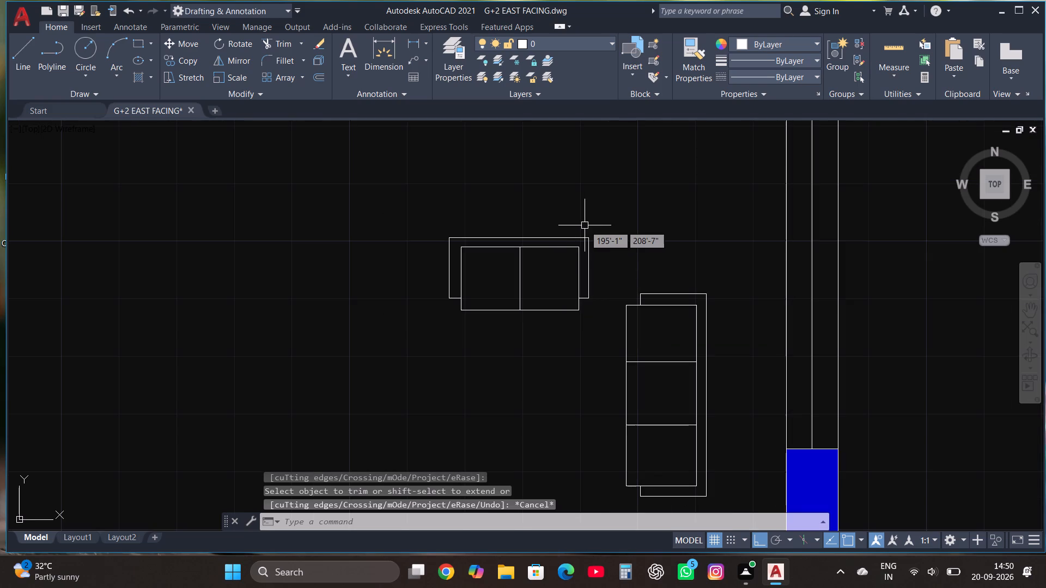
pyautogui.click(381, 346)
pyautogui.click(614, 175)
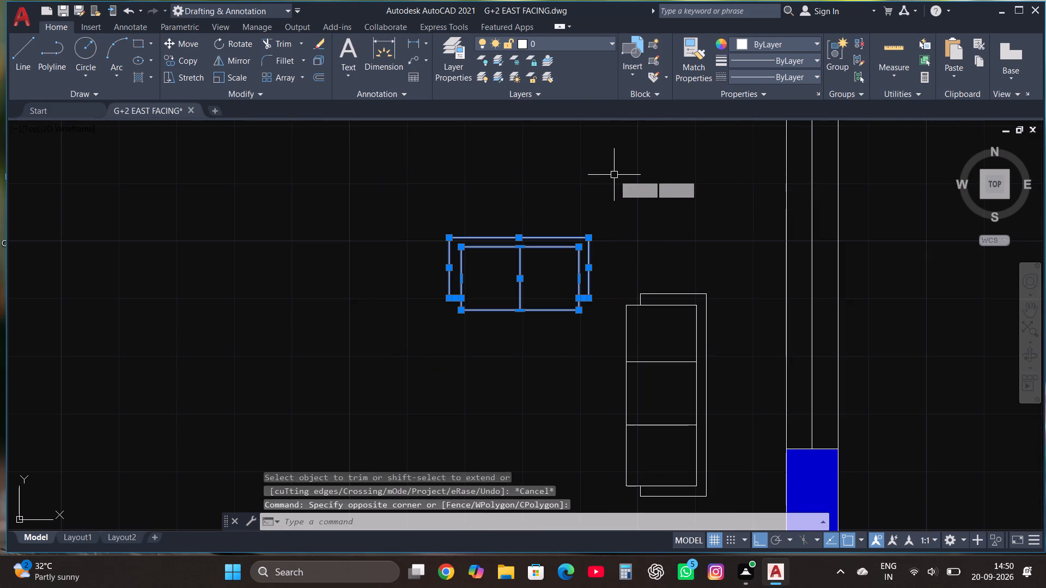
pyautogui.click(187, 64)
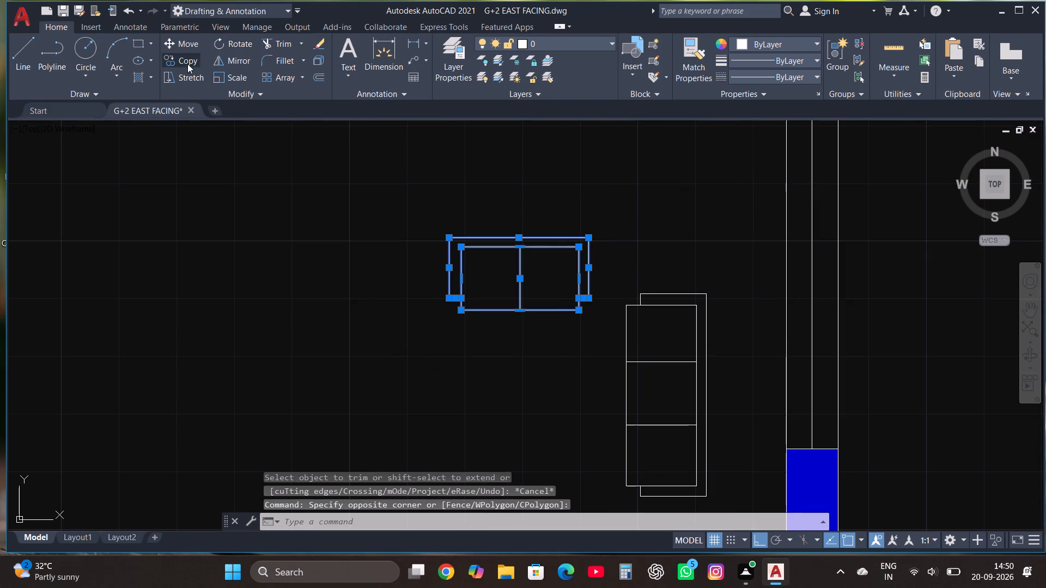
pyautogui.click(530, 255)
pyautogui.click(530, 255)
pyautogui.scroll(-3, 524, 223)
pyautogui.scroll(2, 524, 292)
pyautogui.click(523, 283)
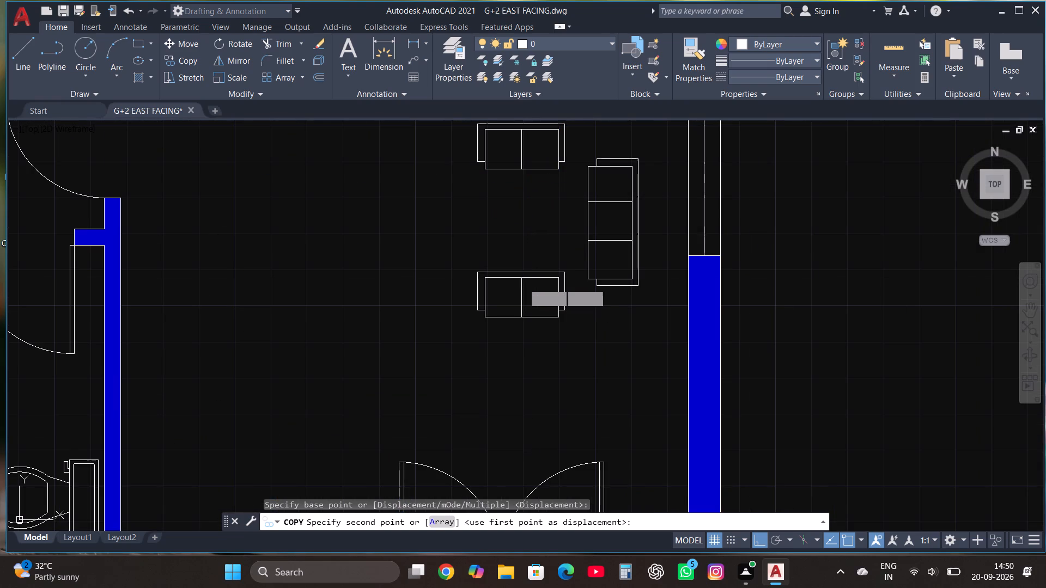
pyautogui.press('Escape')
# Rotate the copied two-seat sofa 180° about a point near its window-side end so its back faces the double door.
pyautogui.click(440, 362)
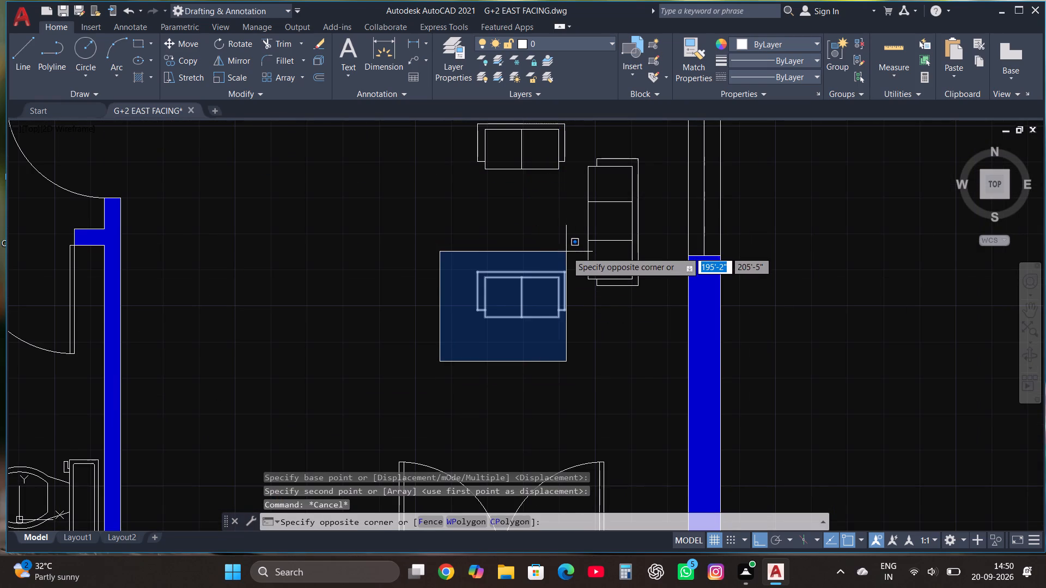
pyautogui.click(567, 252)
pyautogui.click(244, 42)
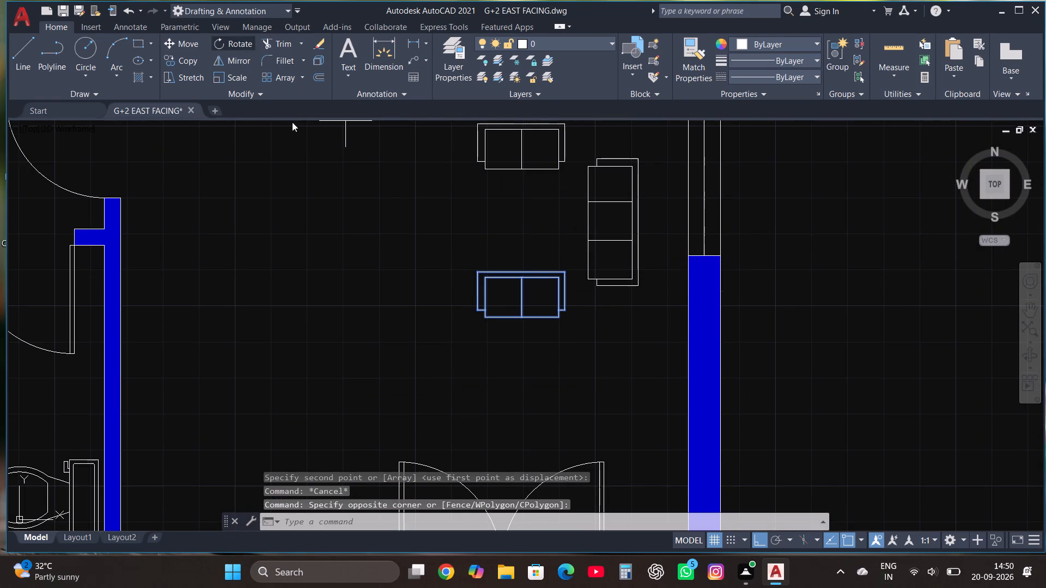
pyautogui.click(553, 303)
pyautogui.click(391, 313)
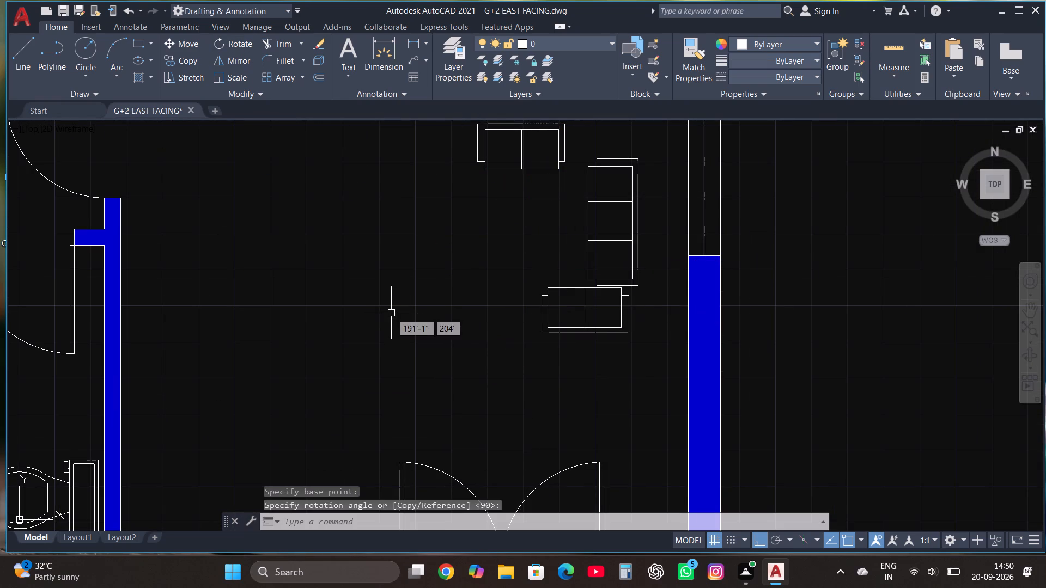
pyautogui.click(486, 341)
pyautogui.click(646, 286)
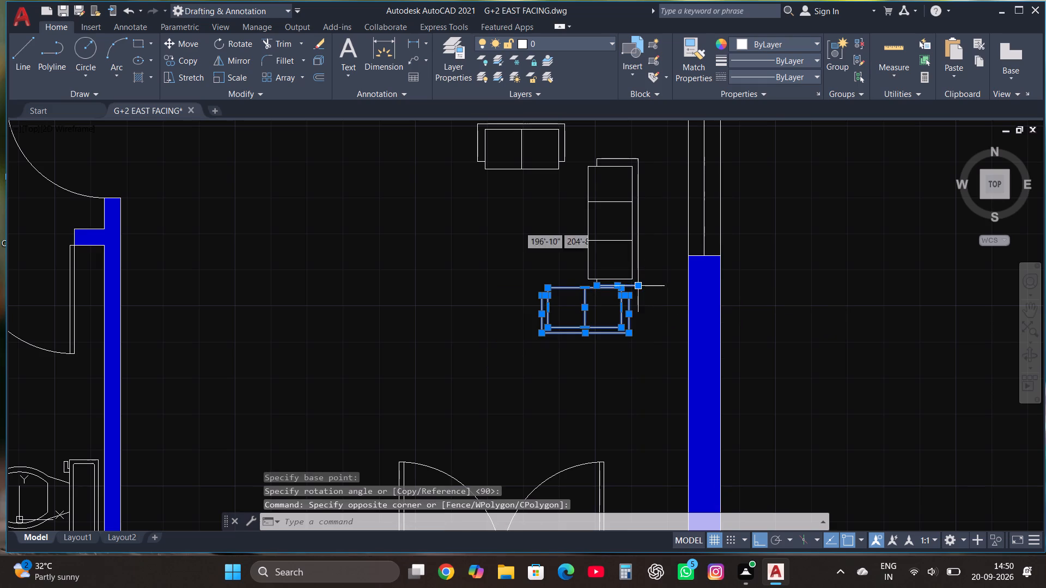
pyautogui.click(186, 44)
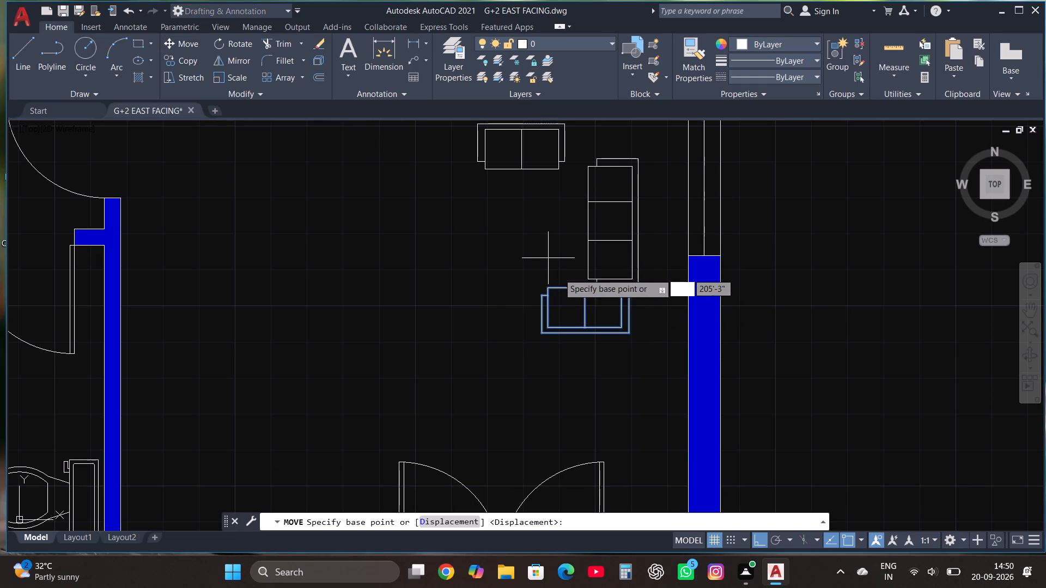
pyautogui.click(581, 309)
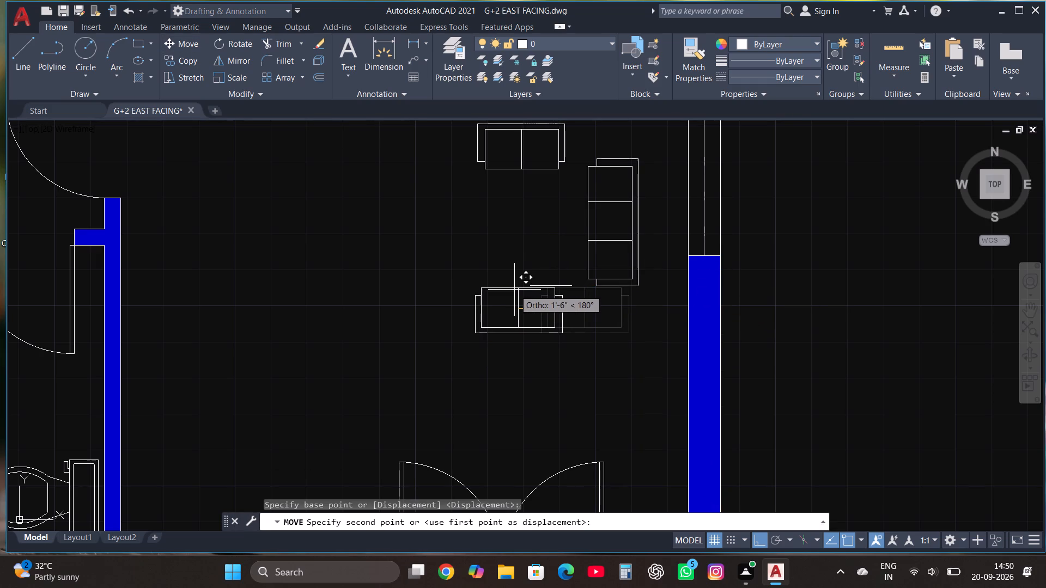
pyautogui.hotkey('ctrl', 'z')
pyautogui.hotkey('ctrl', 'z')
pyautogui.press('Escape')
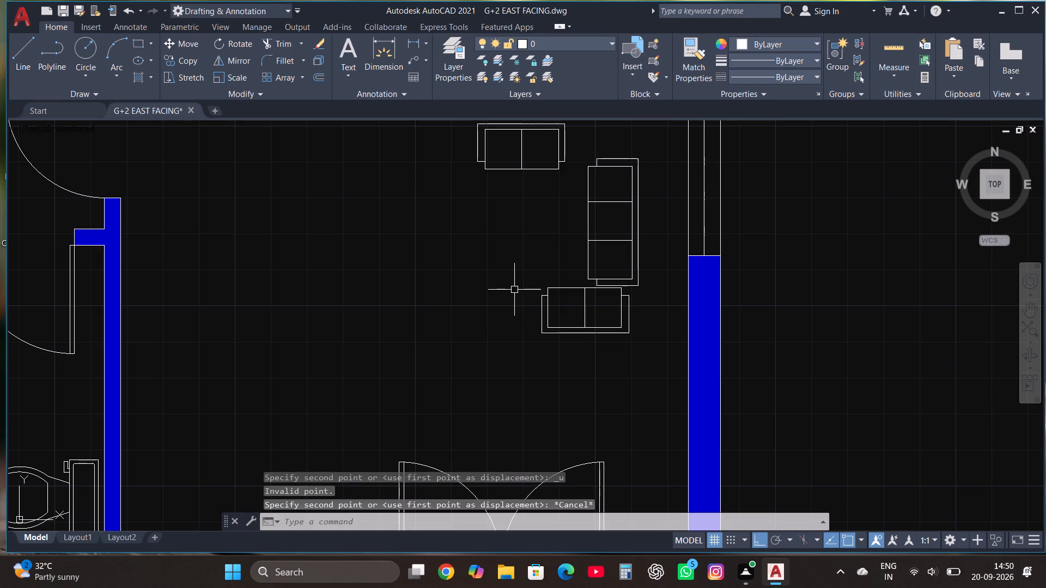
# Undo the last move and the rotation of the copied two-seat sofa.
pyautogui.scroll(1, 572, 297)
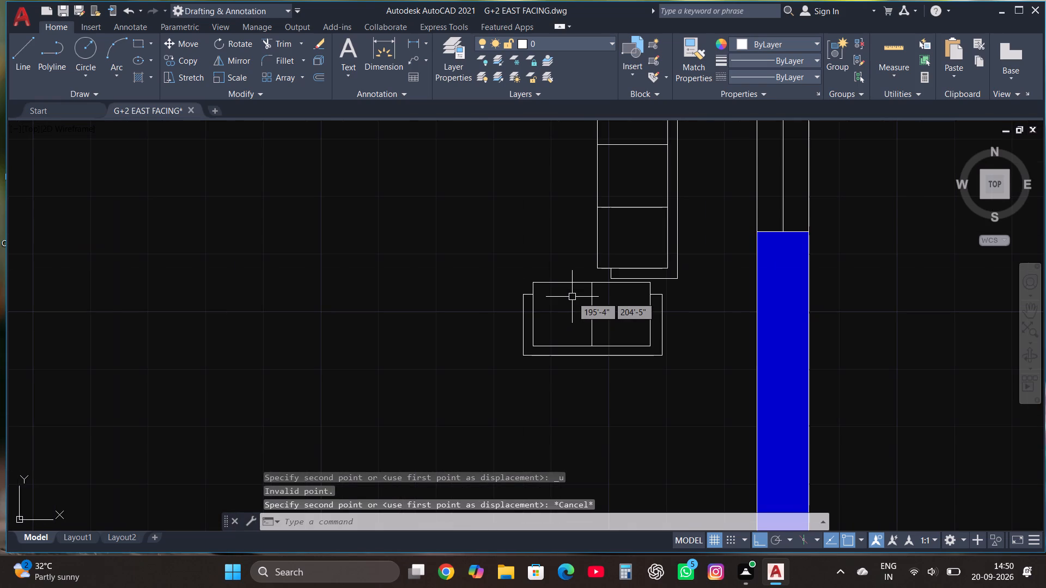
pyautogui.hotkey('ctrl', 'z')
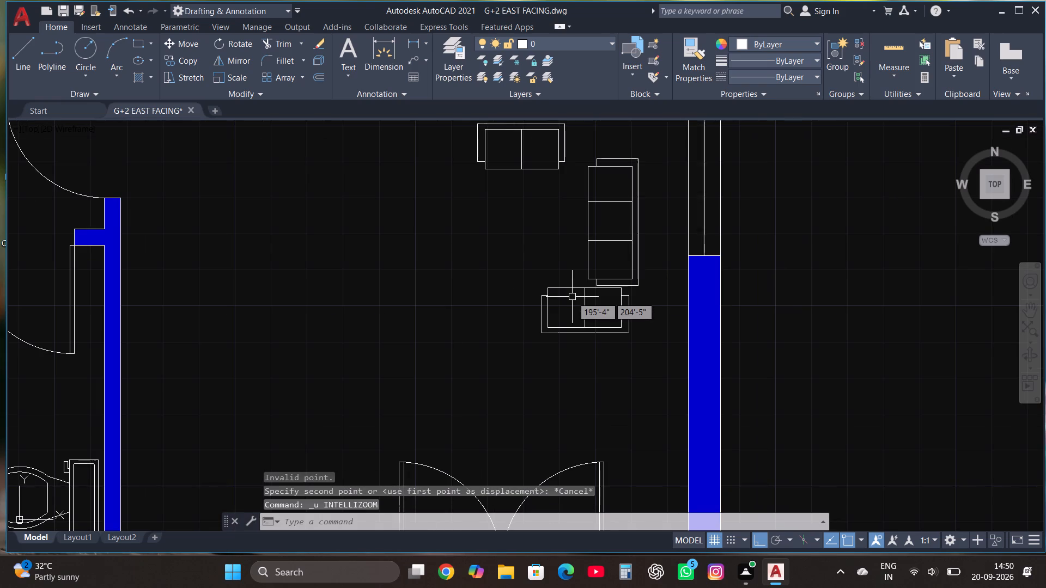
pyautogui.hotkey('ctrl', 'z')
pyautogui.hotkey('ctrl', 'z')
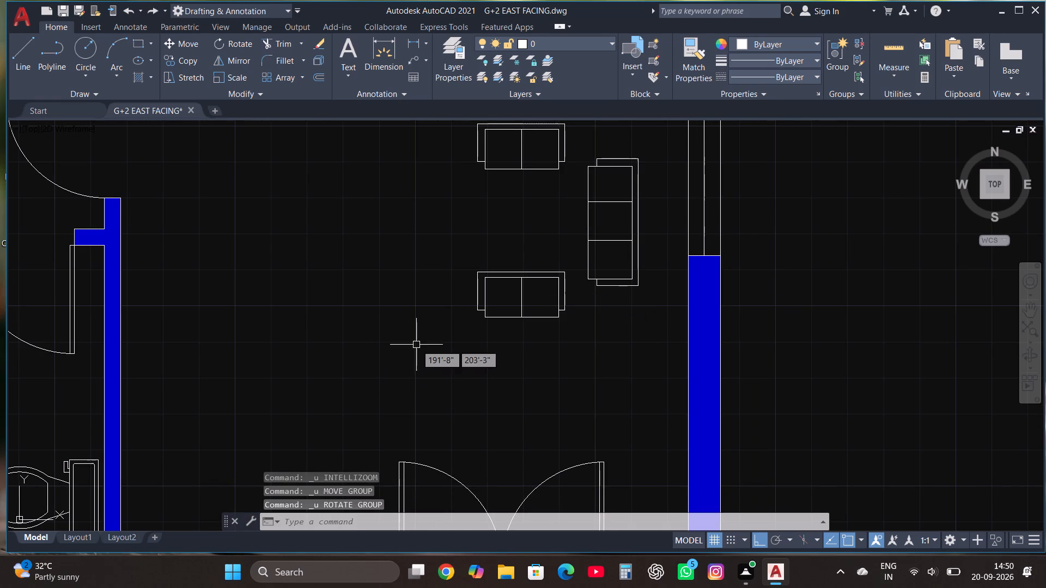
# Mirror the copied two-seat sofa about a horizontal line through its seats, erasing the source, so its back faces the double door.
pyautogui.click(416, 345)
pyautogui.click(576, 260)
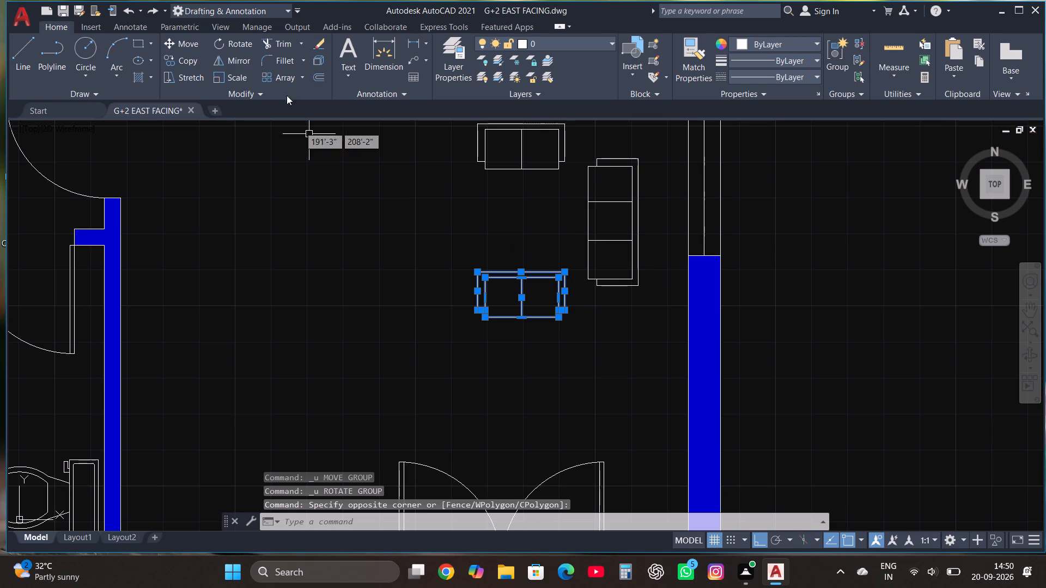
pyautogui.click(240, 63)
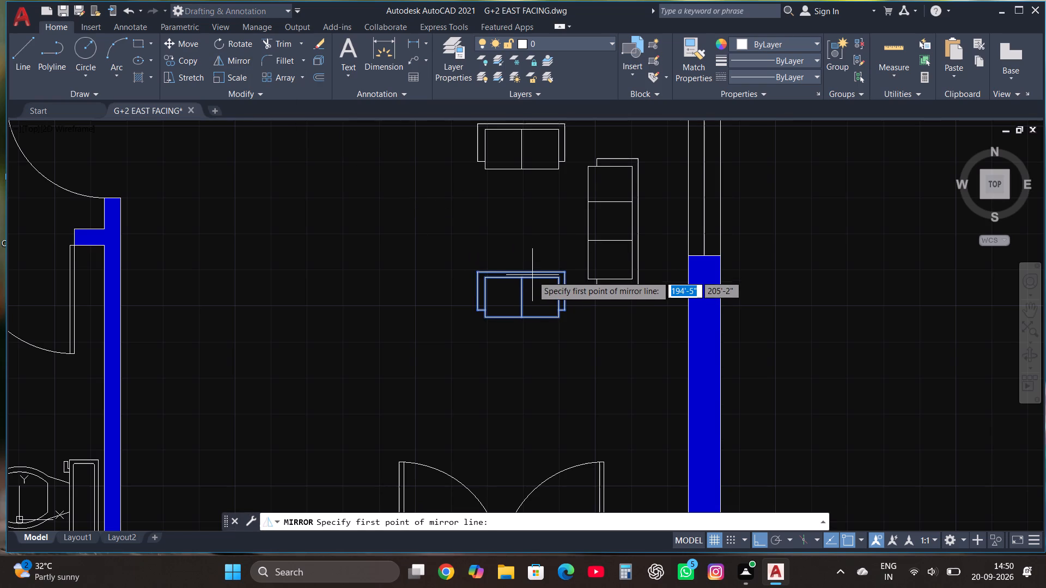
pyautogui.click(531, 286)
pyautogui.click(446, 348)
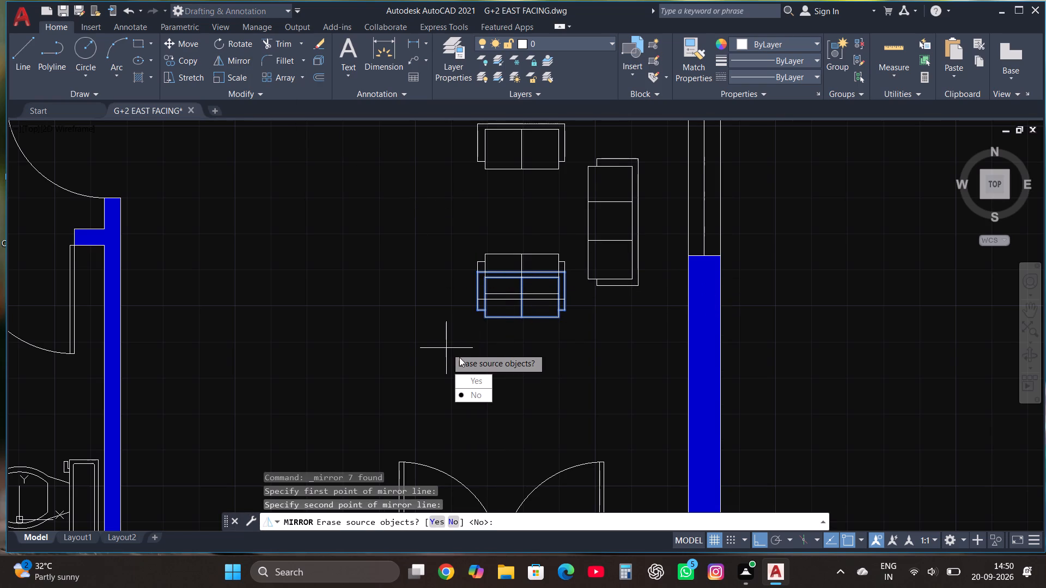
pyautogui.moveTo(476, 379); pyautogui.dragTo(446, 348)
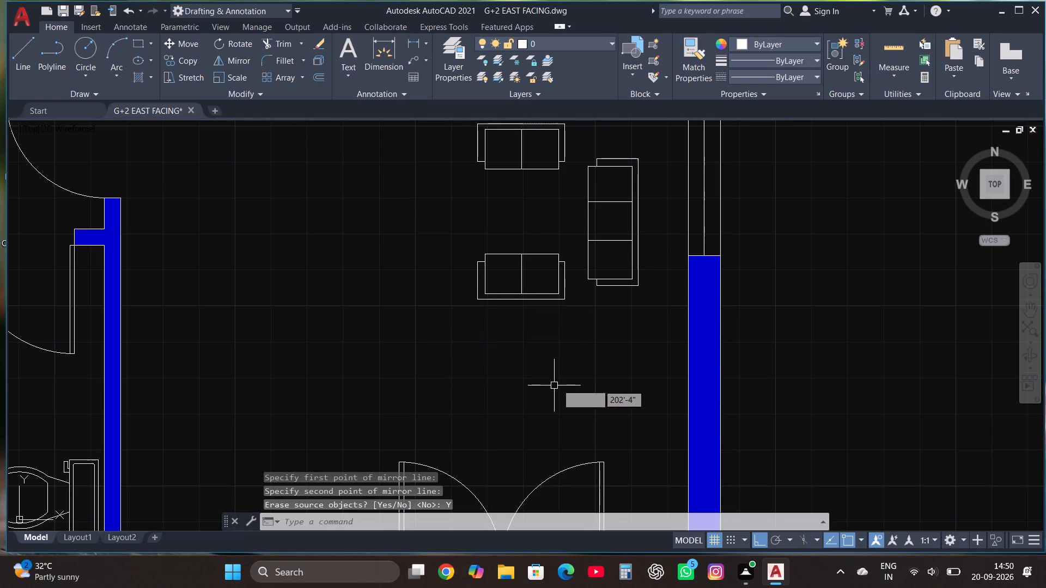
# Move the original two-seat sofa straight down about 3" toward its mirrored counterpart.
pyautogui.scroll(-1, 574, 389)
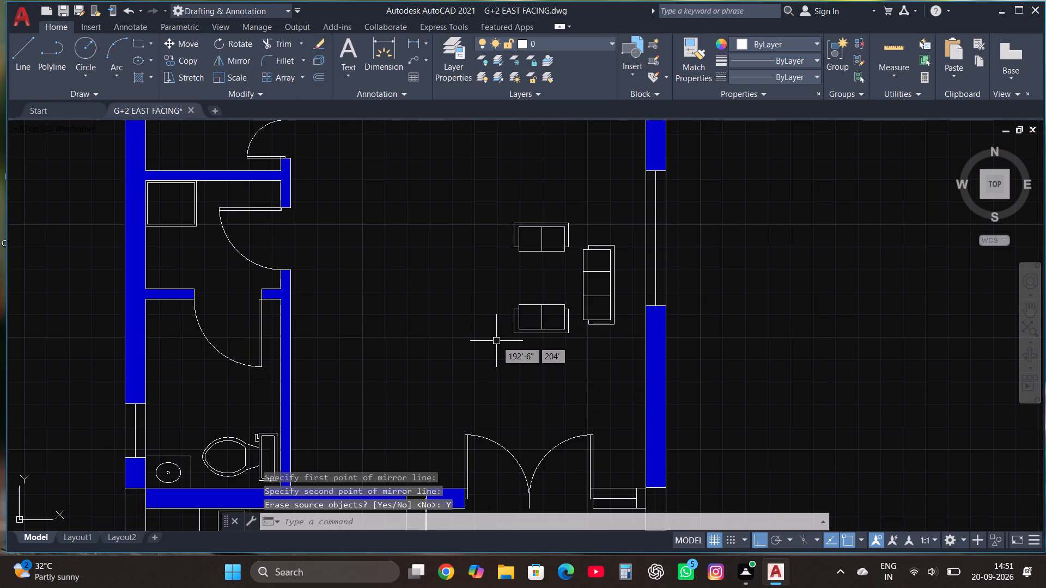
pyautogui.scroll(-2, 674, 377)
pyautogui.scroll(2, 610, 324)
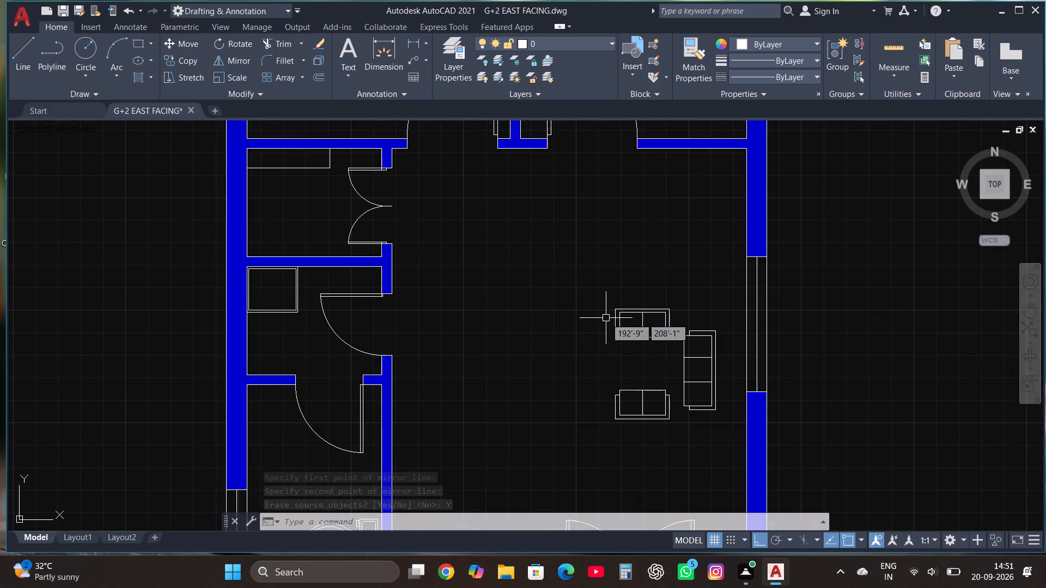
pyautogui.click(599, 338)
pyautogui.click(683, 297)
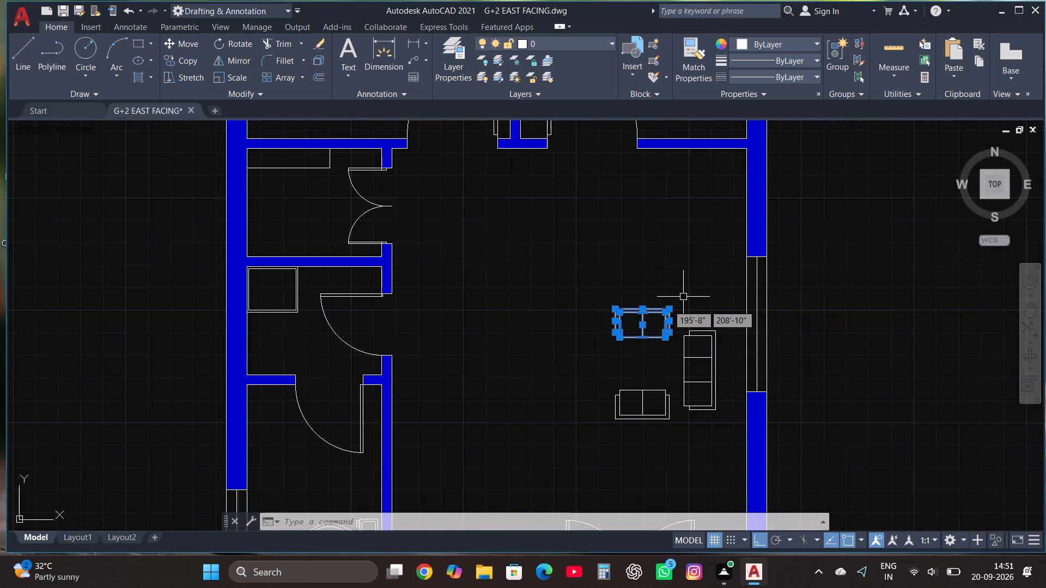
pyautogui.moveTo(579, 375); pyautogui.dragTo(578, 367)
pyautogui.click(673, 279)
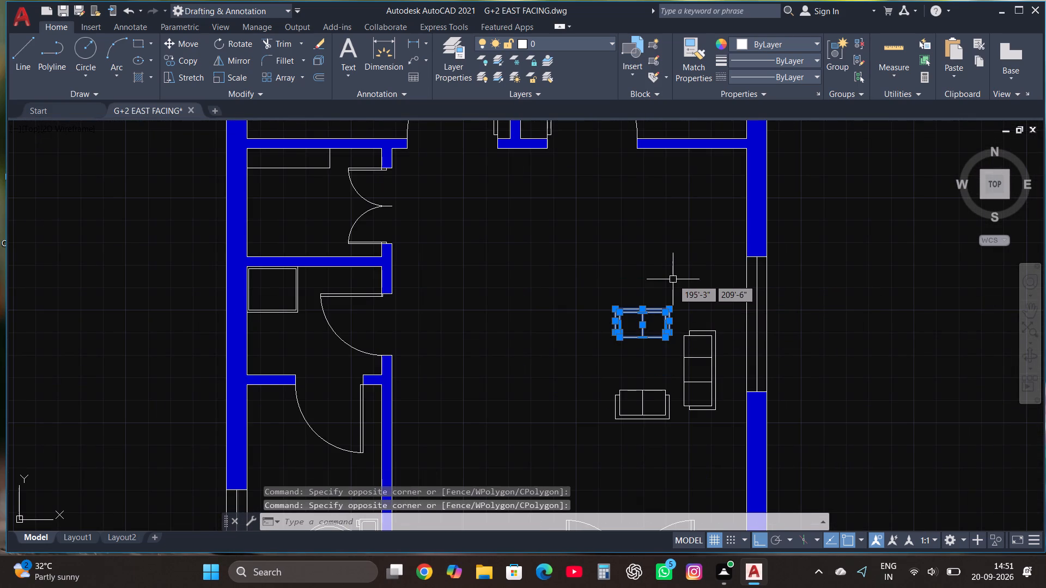
pyautogui.click(181, 45)
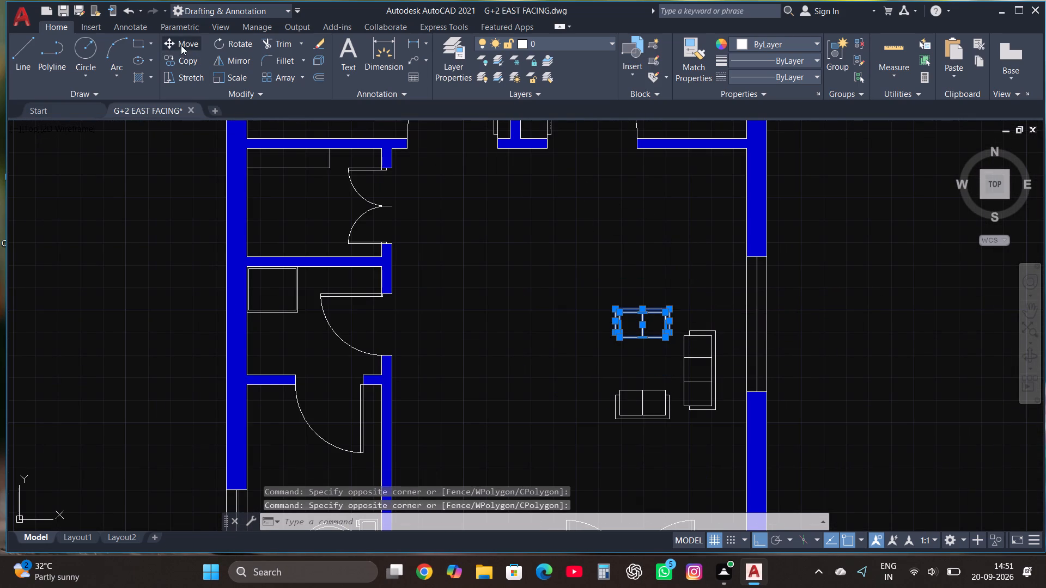
pyautogui.scroll(2, 659, 378)
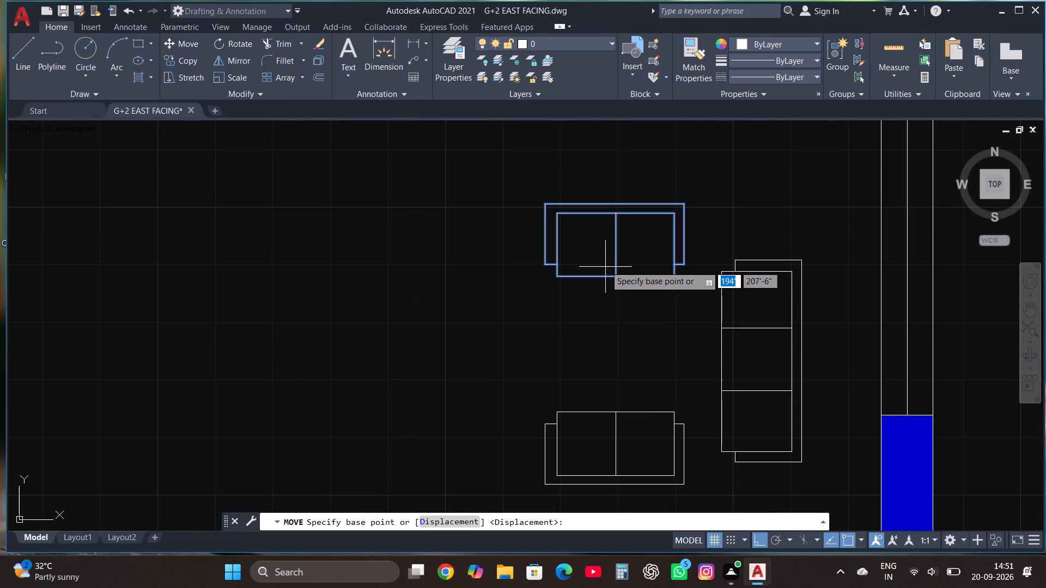
pyautogui.click(606, 259)
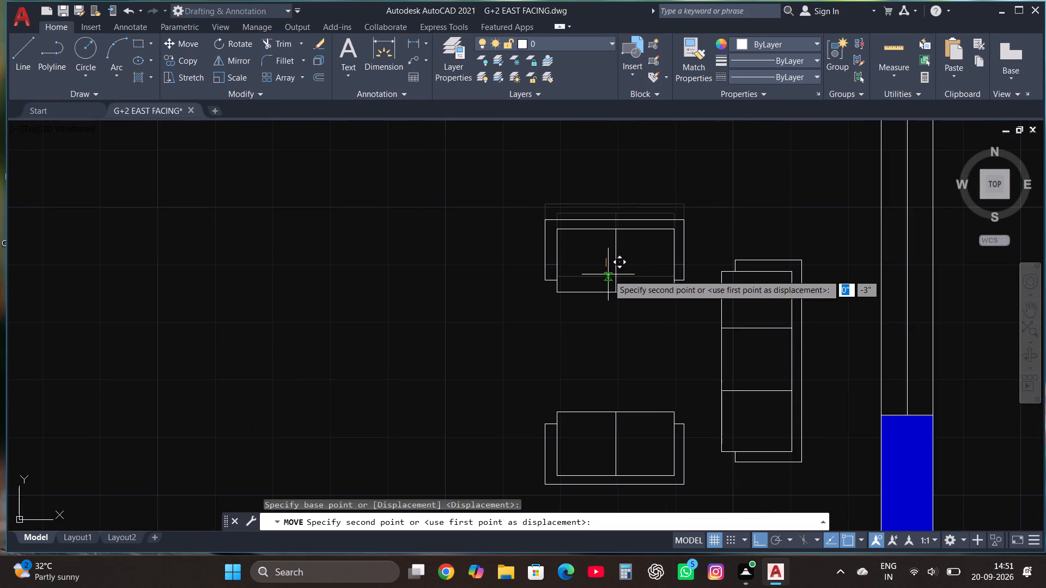
pyautogui.click(604, 272)
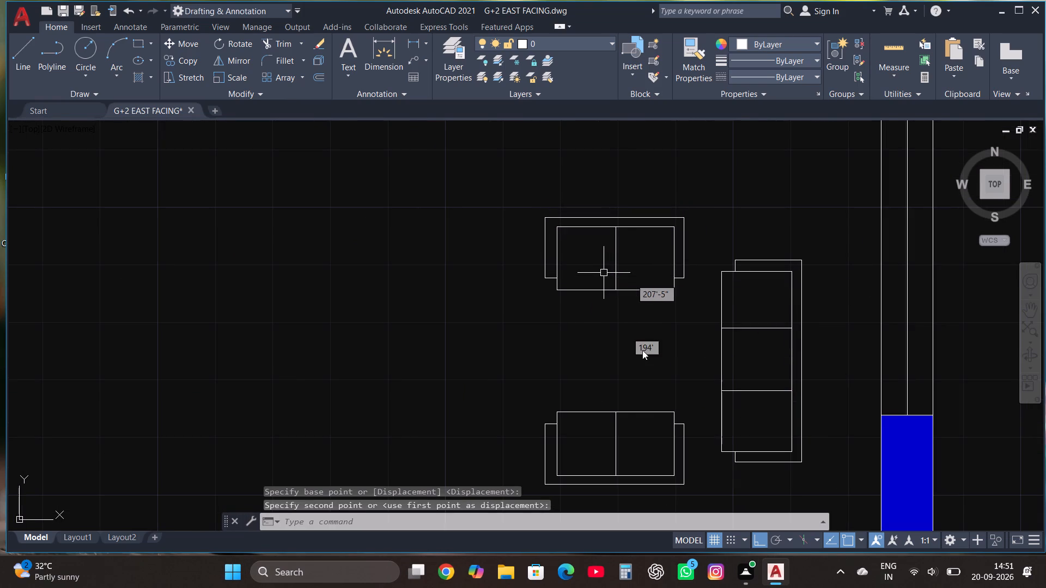
pyautogui.press('Escape')
# Draw a small centre-table rectangle about 7" deep between the two facing two-seat sofas, in front of the three-seat sofa.
pyautogui.click(137, 40)
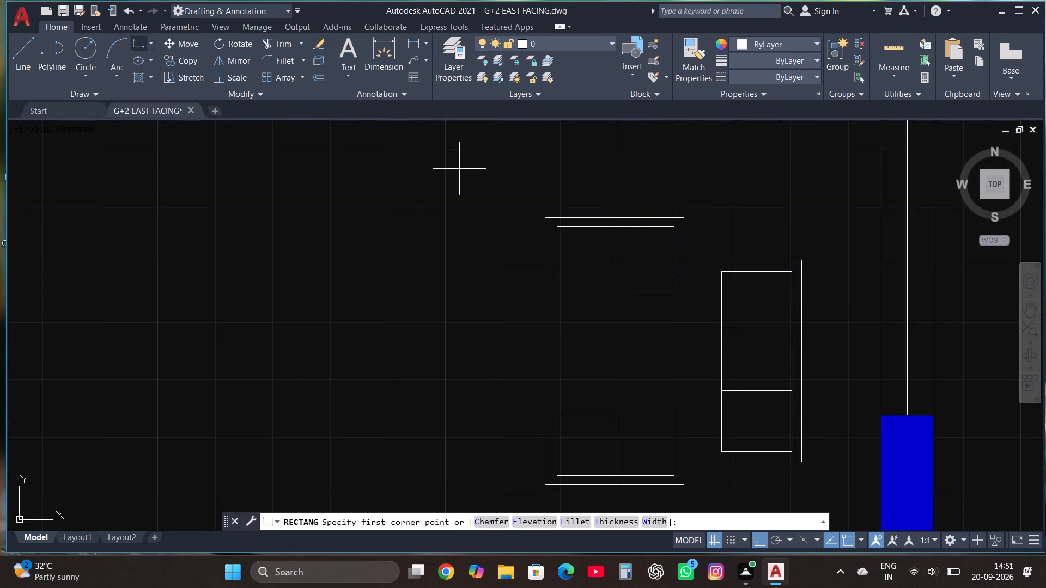
pyautogui.click(582, 332)
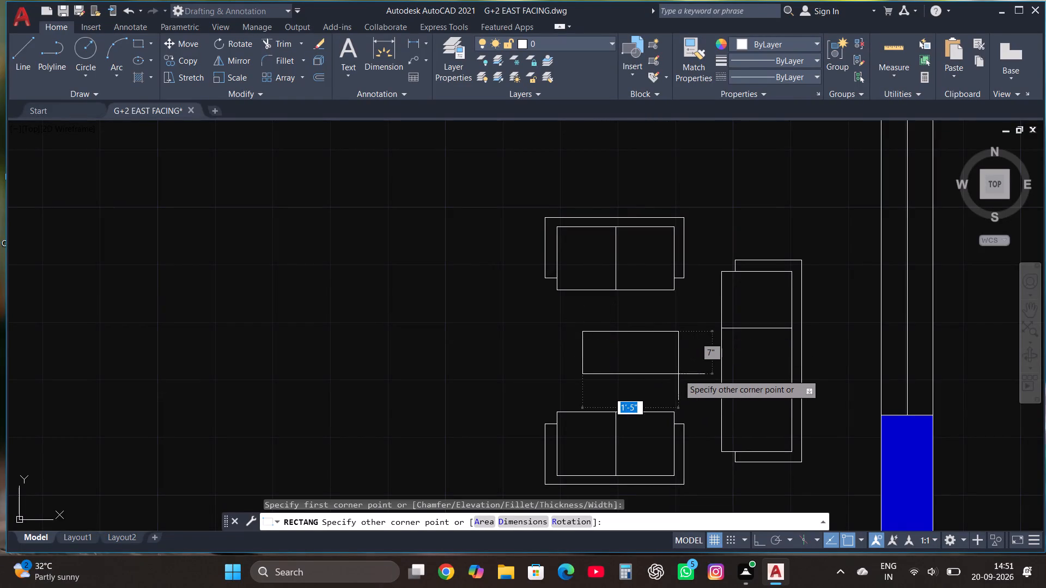
pyautogui.click(666, 375)
pyautogui.press('Escape')
# Draw a bed rectangle about 4'-6" wide by 3'-9" deep in the narrower bedroom, just off the partition wall and opposite the window.
pyautogui.scroll(-2, 660, 281)
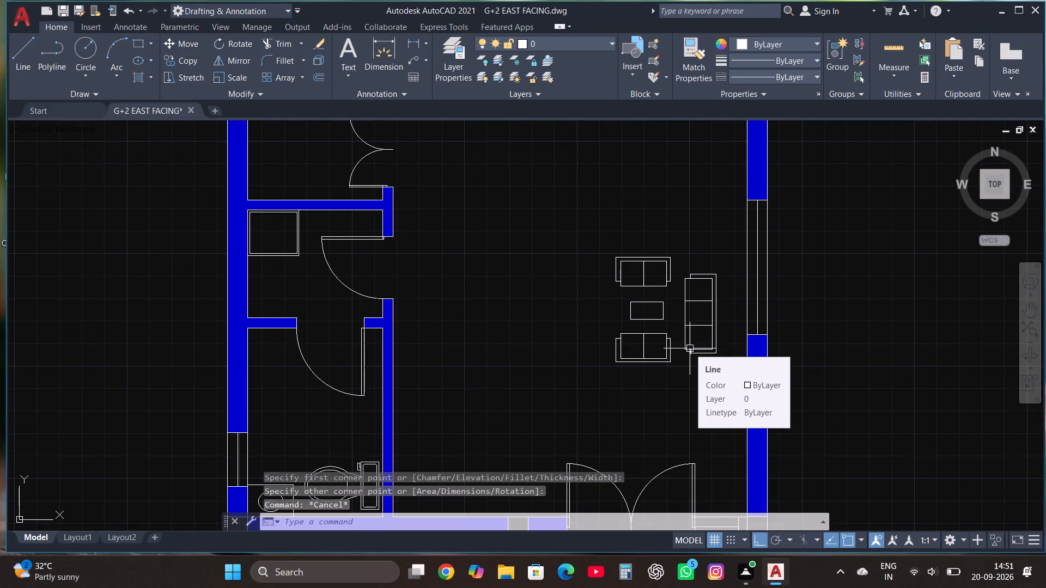
pyautogui.scroll(-2, 684, 414)
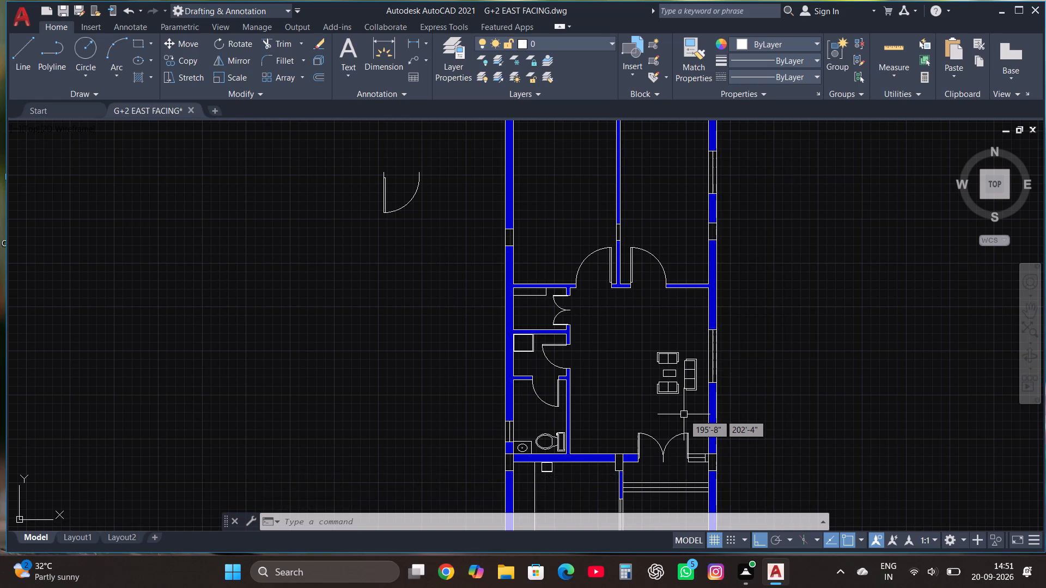
pyautogui.scroll(-1, 684, 414)
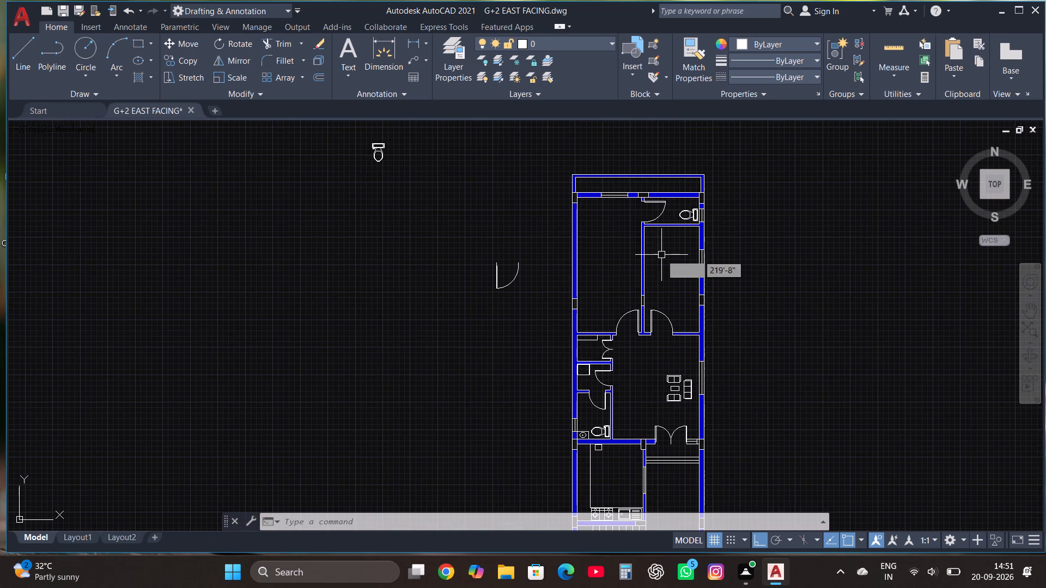
pyautogui.scroll(3, 680, 261)
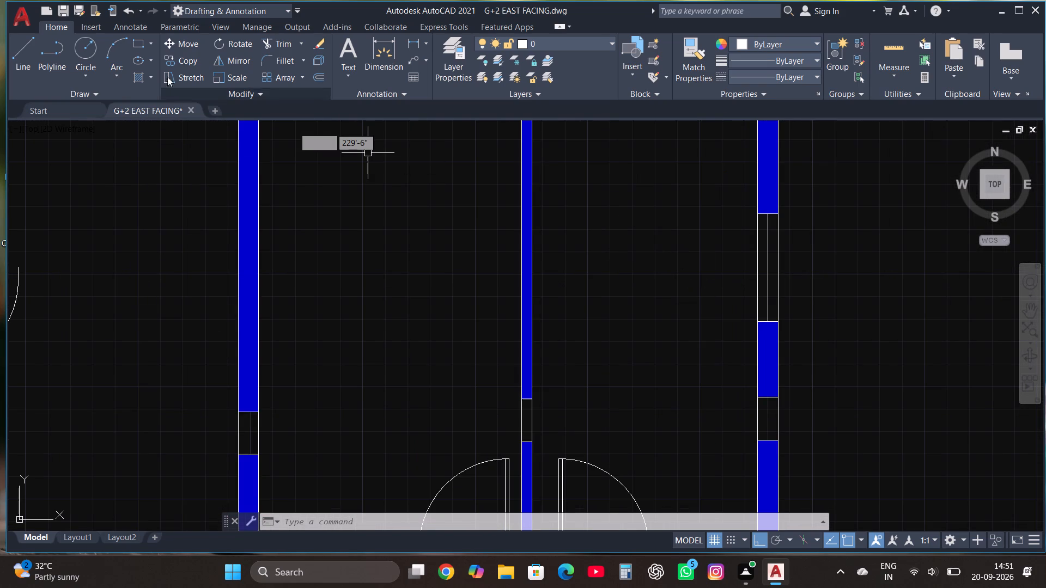
pyautogui.click(131, 45)
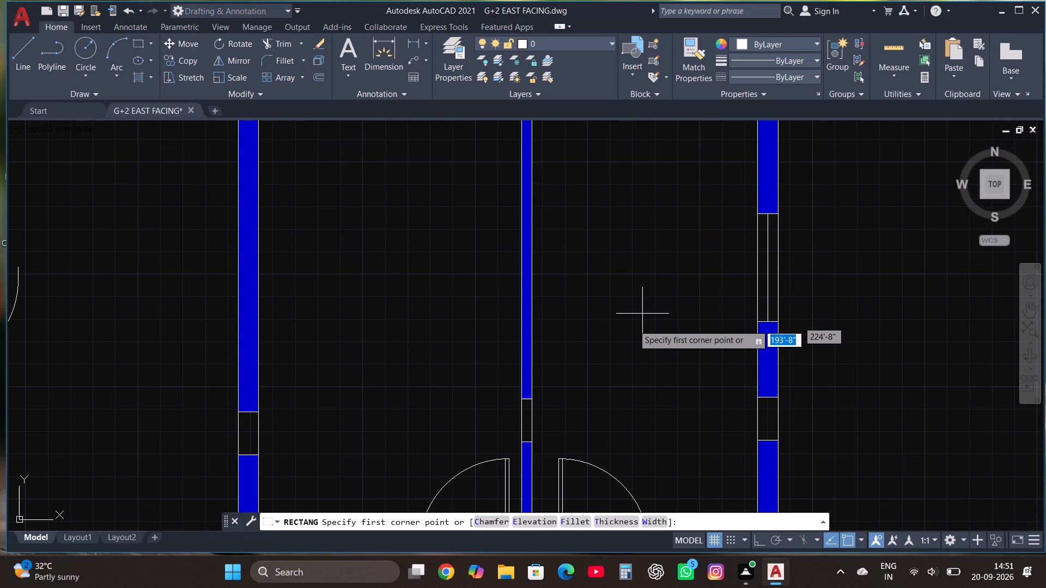
pyautogui.click(551, 189)
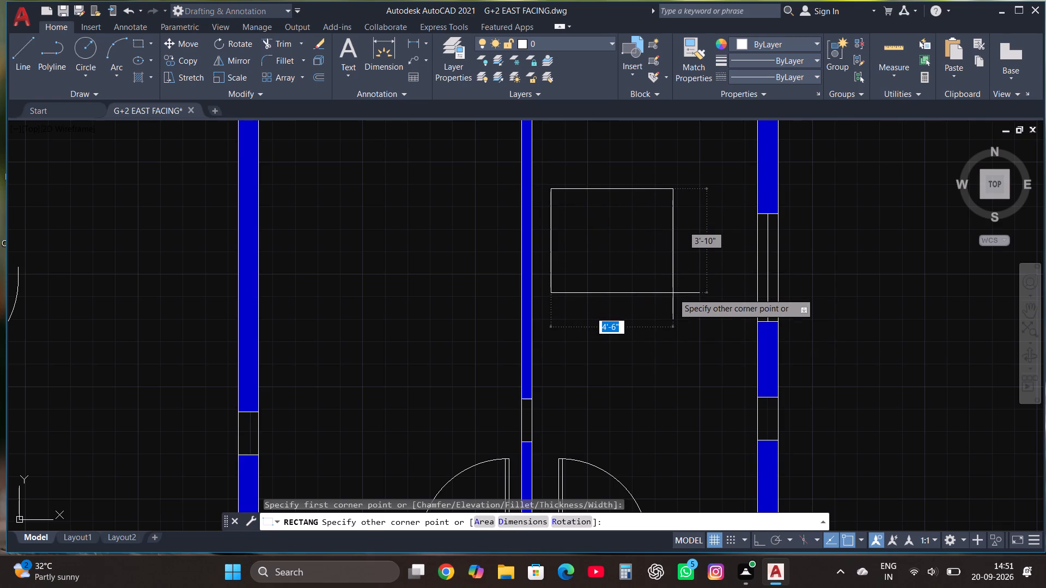
pyautogui.click(673, 290)
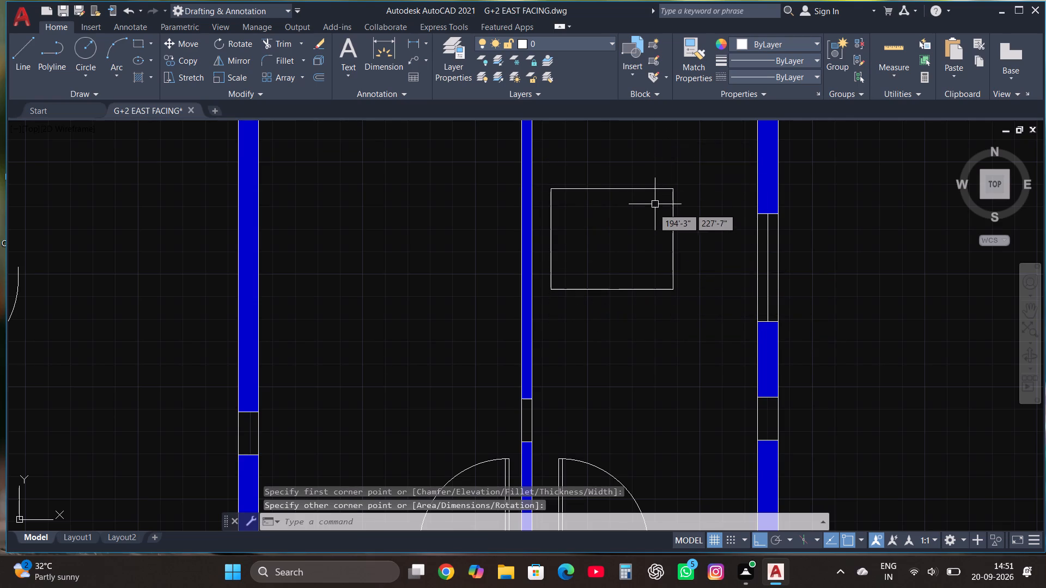
# Draw a side-table rectangle about 1'-2" deep outward from the bed's upper corner nearest the partition wall.
pyautogui.scroll(1, 653, 210)
pyautogui.click(137, 46)
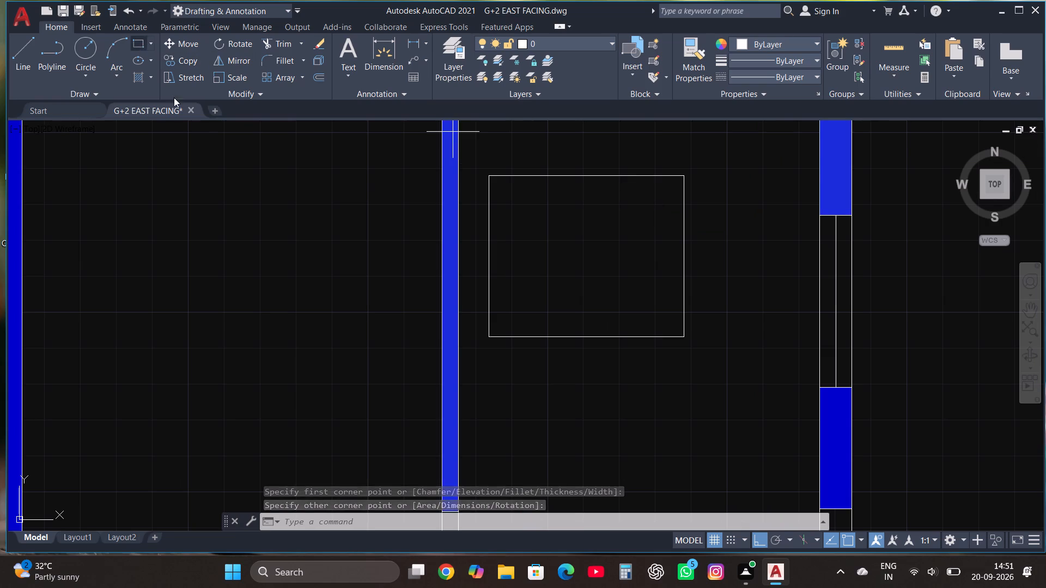
pyautogui.scroll(-1, 411, 416)
pyautogui.scroll(2, 488, 259)
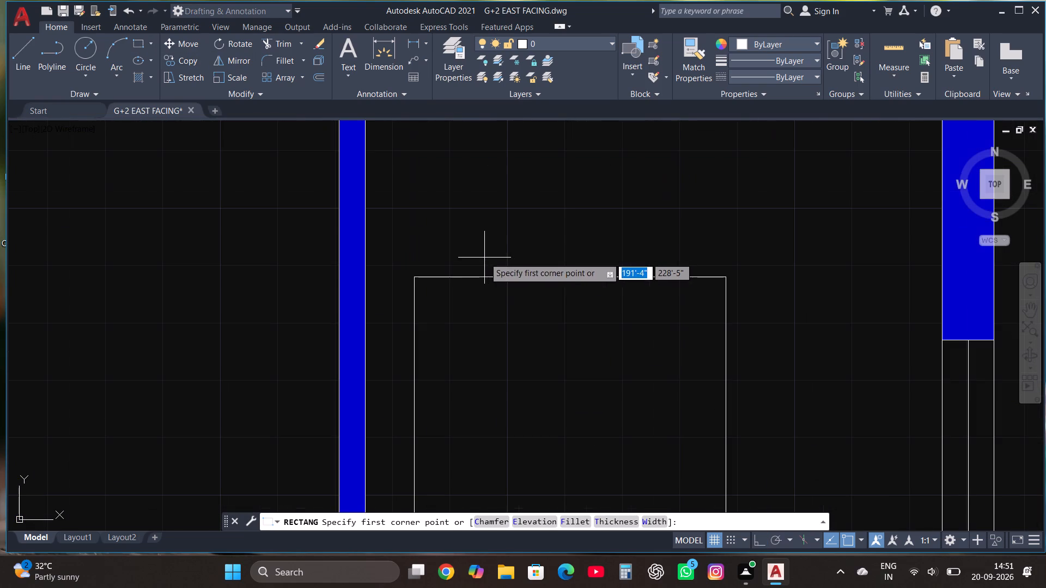
pyautogui.click(413, 277)
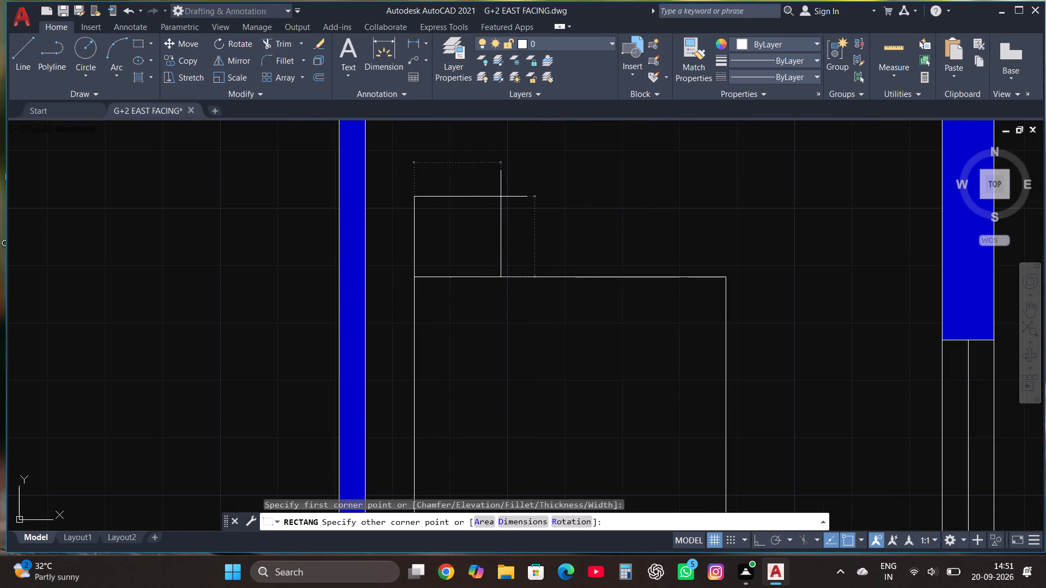
pyautogui.click(501, 197)
# Copy the side-table rectangle straight down to the bed's lower corner nearest the partition wall.
pyautogui.click(501, 197)
pyautogui.click(488, 198)
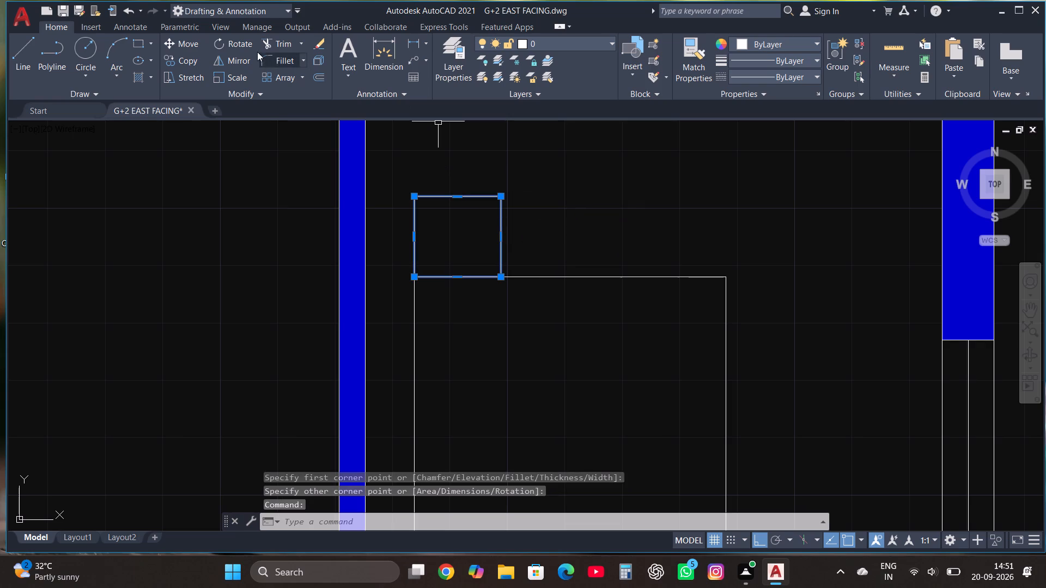
pyautogui.click(183, 62)
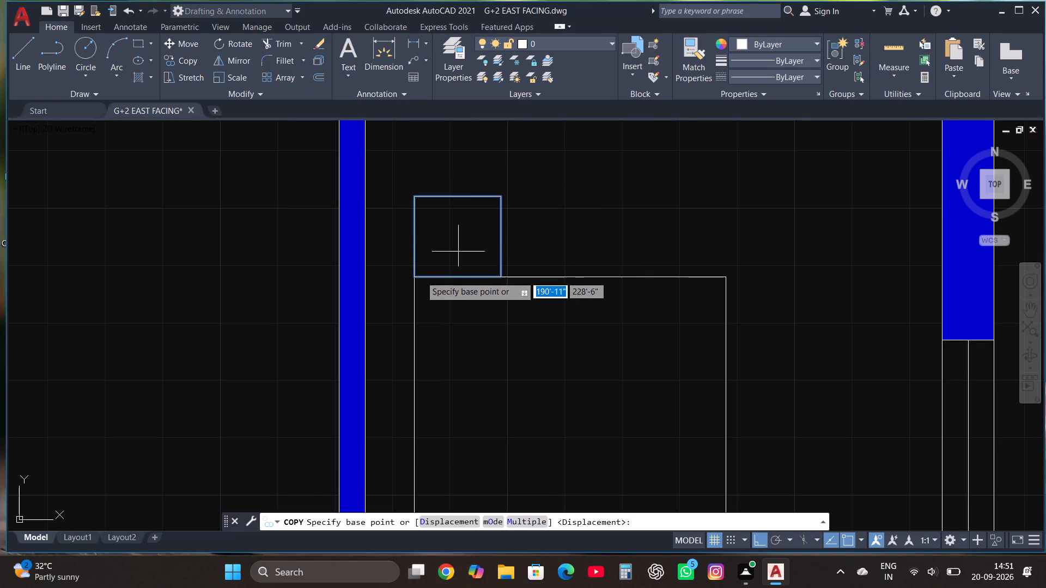
pyautogui.click(415, 193)
pyautogui.scroll(-4, 415, 193)
pyautogui.scroll(3, 418, 328)
pyautogui.click(399, 323)
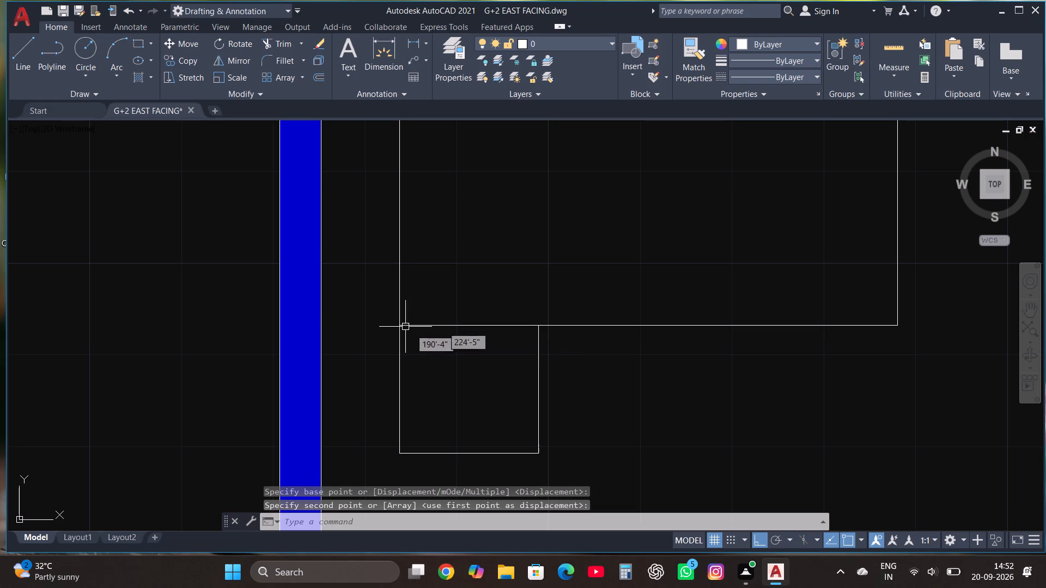
pyautogui.press('Escape')
pyautogui.scroll(-1, 569, 371)
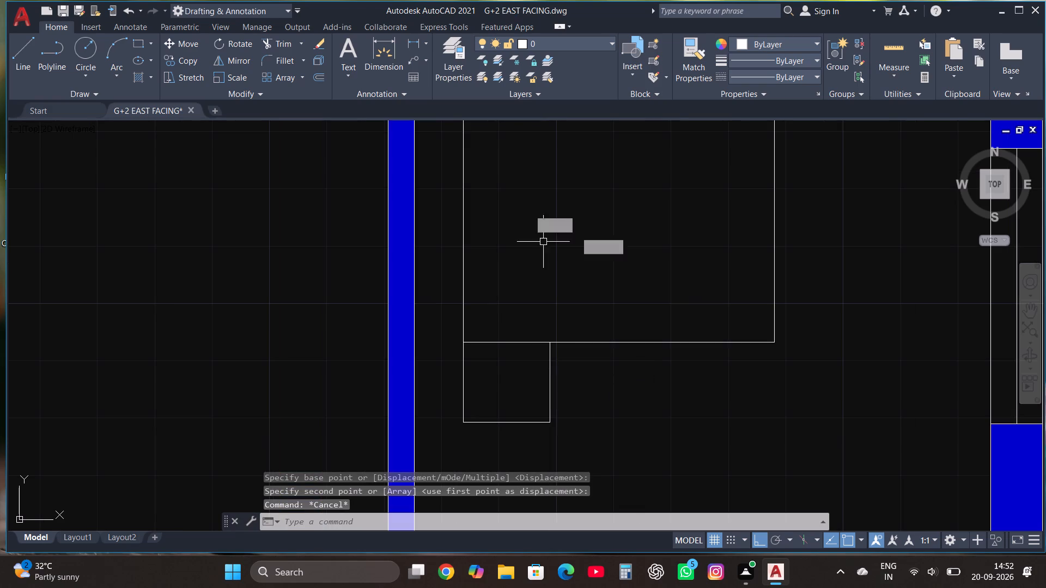
# Draw a pillow rectangle about 10" wide inside the bed, near its lower corner on the partition-wall side.
pyautogui.click(137, 40)
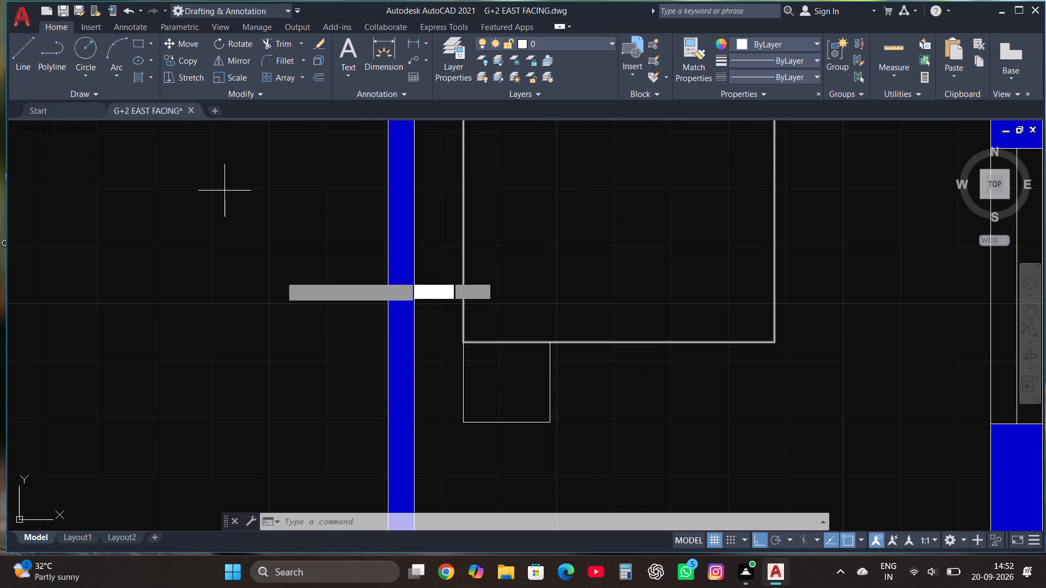
pyautogui.scroll(-1, 477, 408)
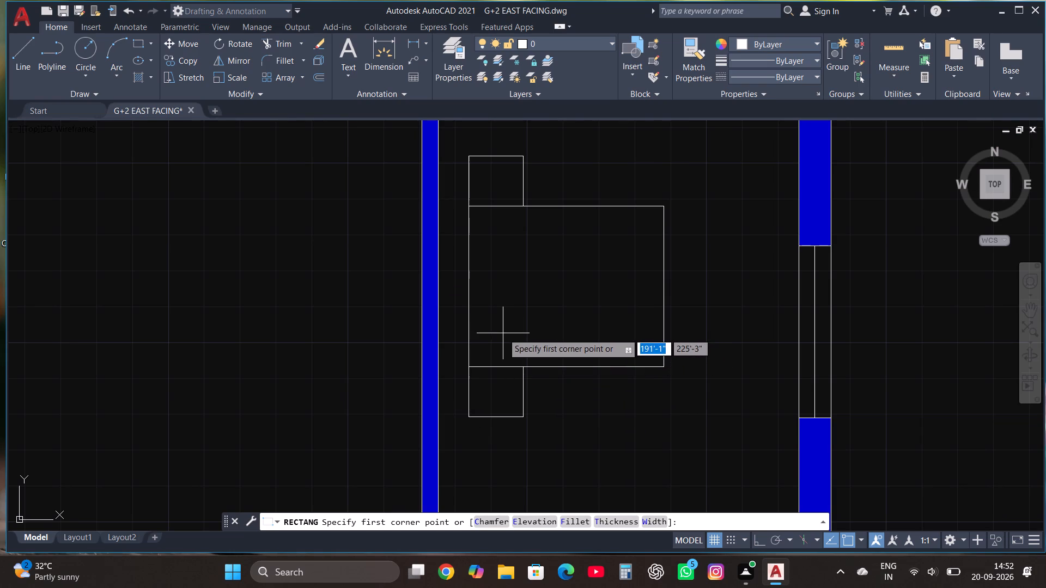
pyautogui.scroll(1, 491, 313)
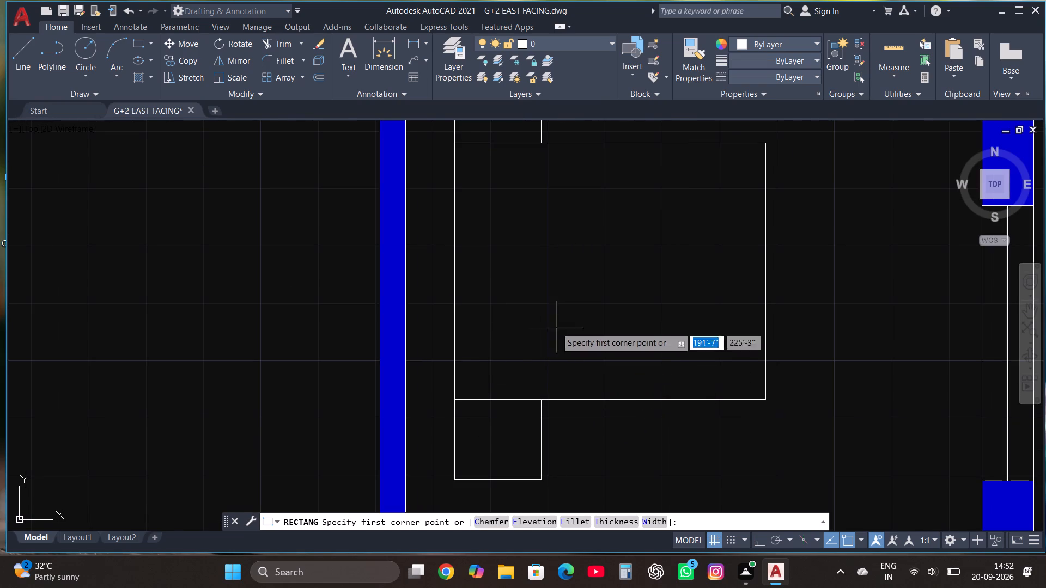
pyautogui.scroll(1, 556, 324)
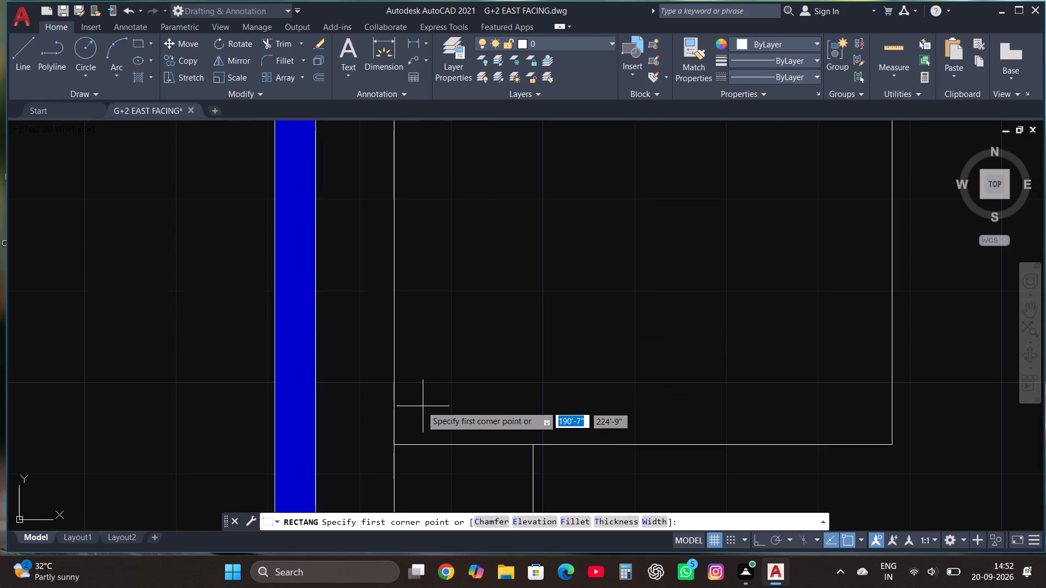
pyautogui.click(421, 388)
pyautogui.scroll(-2, 421, 388)
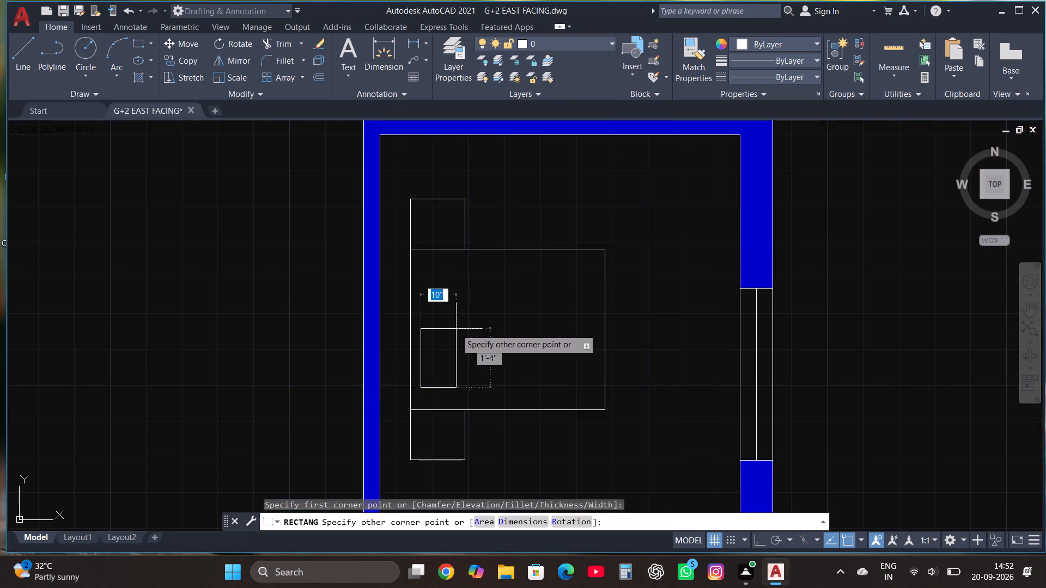
pyautogui.click(457, 322)
# Copy the pillow rectangle about 1'-3" straight up, toward the bed's upper corner.
pyautogui.click(457, 322)
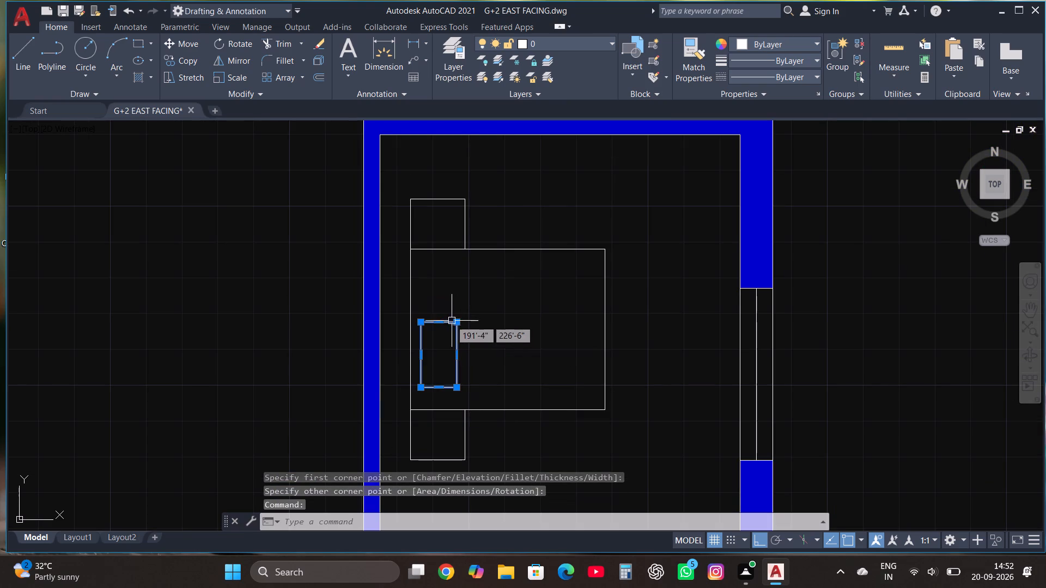
pyautogui.click(193, 59)
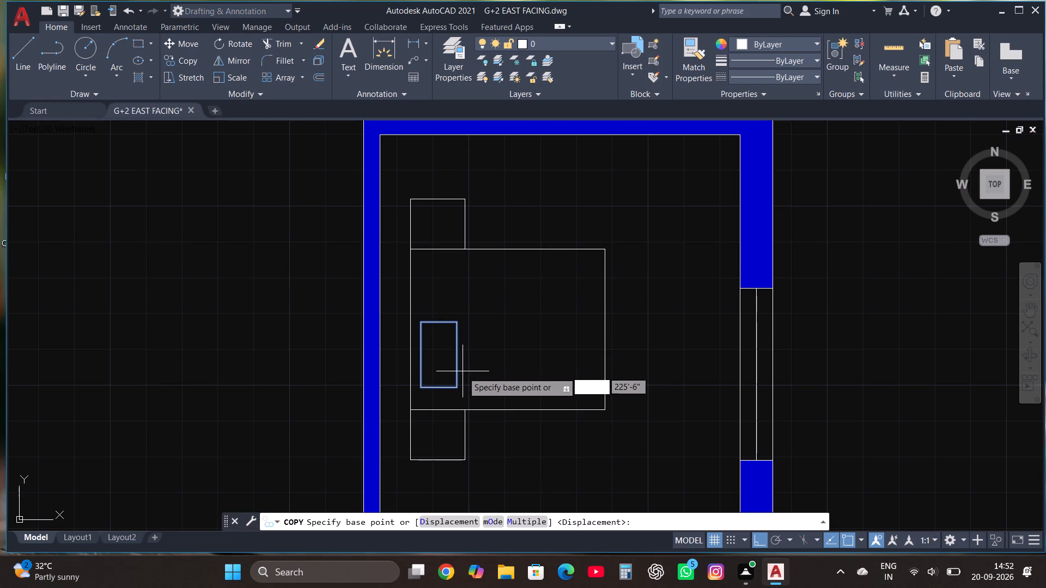
pyautogui.click(447, 361)
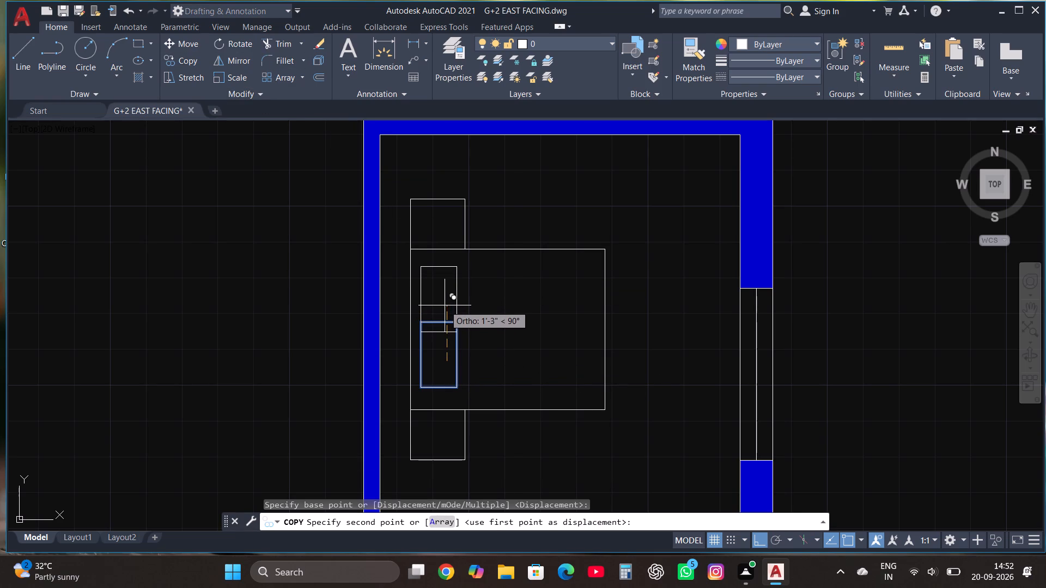
pyautogui.click(445, 305)
pyautogui.press('Escape')
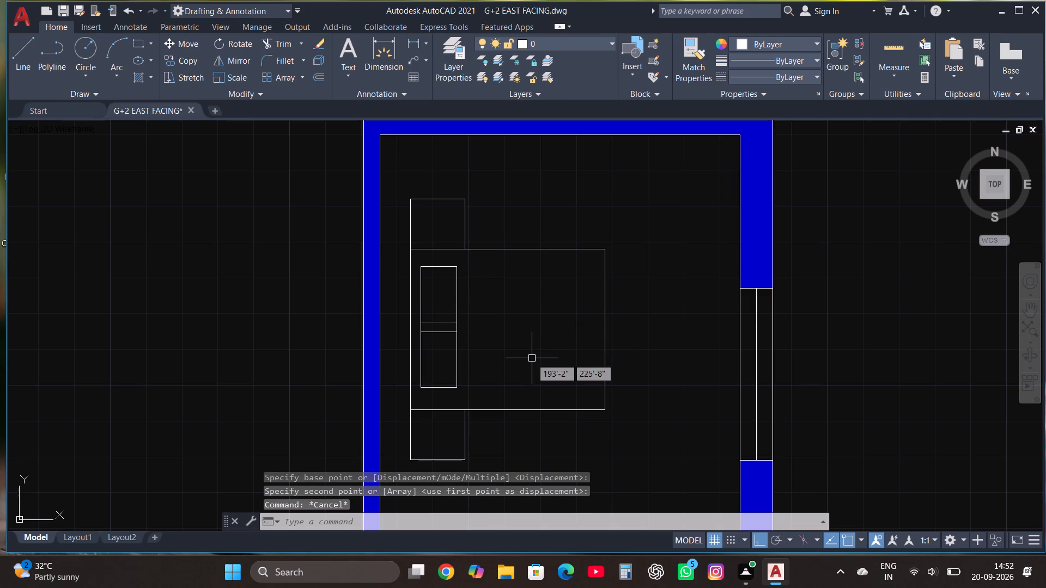
# Draw a small rectangle about 3" by 4" just across the upper pillow's edge facing the window.
pyautogui.click(138, 41)
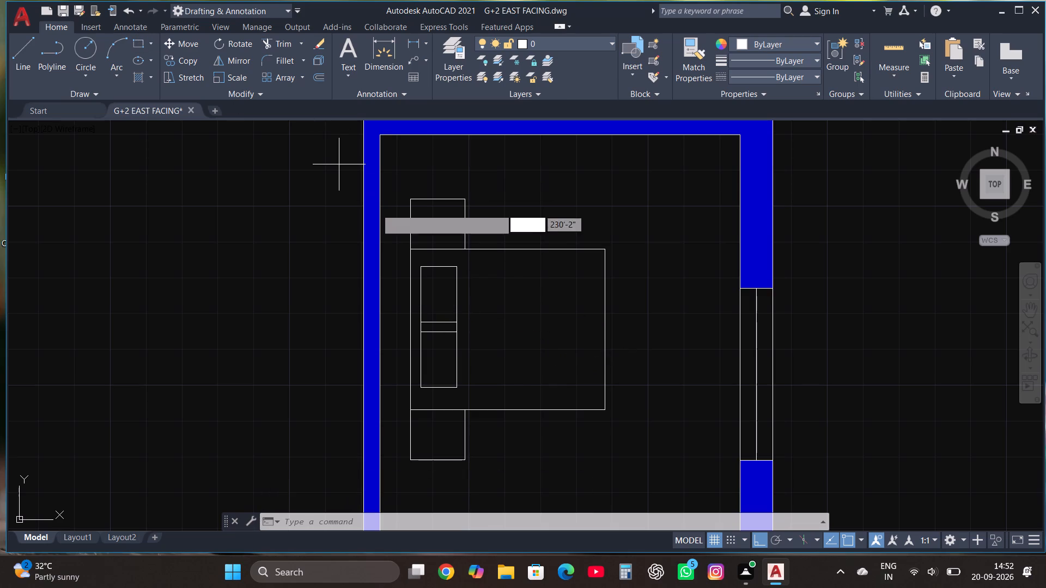
pyautogui.scroll(2, 439, 293)
pyautogui.click(454, 289)
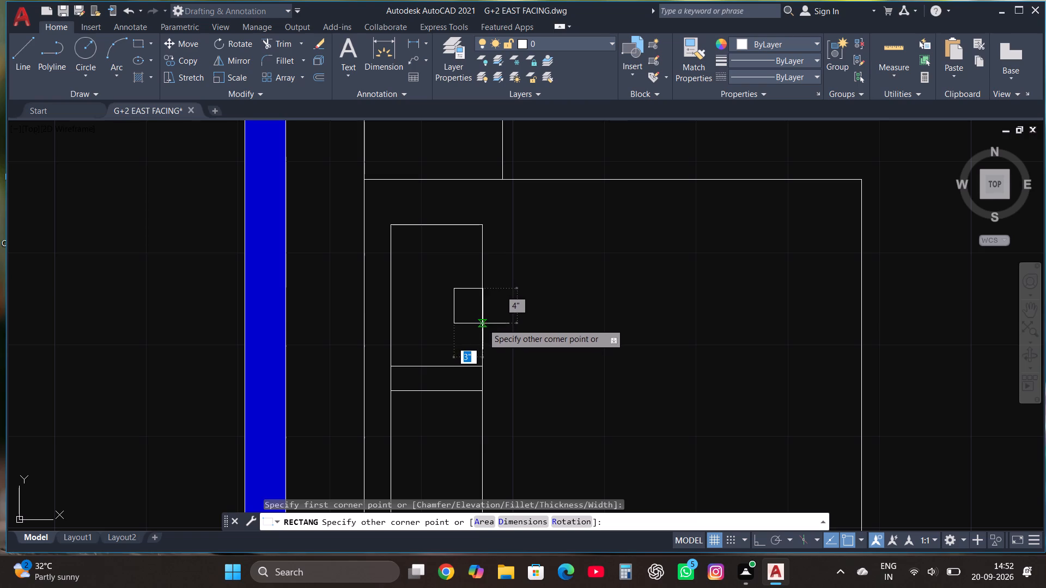
pyautogui.click(486, 326)
# With Ortho off, rotate the small rectangle about 45° into a diamond and move it down, straddling the upper pillow's window-side edge.
pyautogui.click(470, 291)
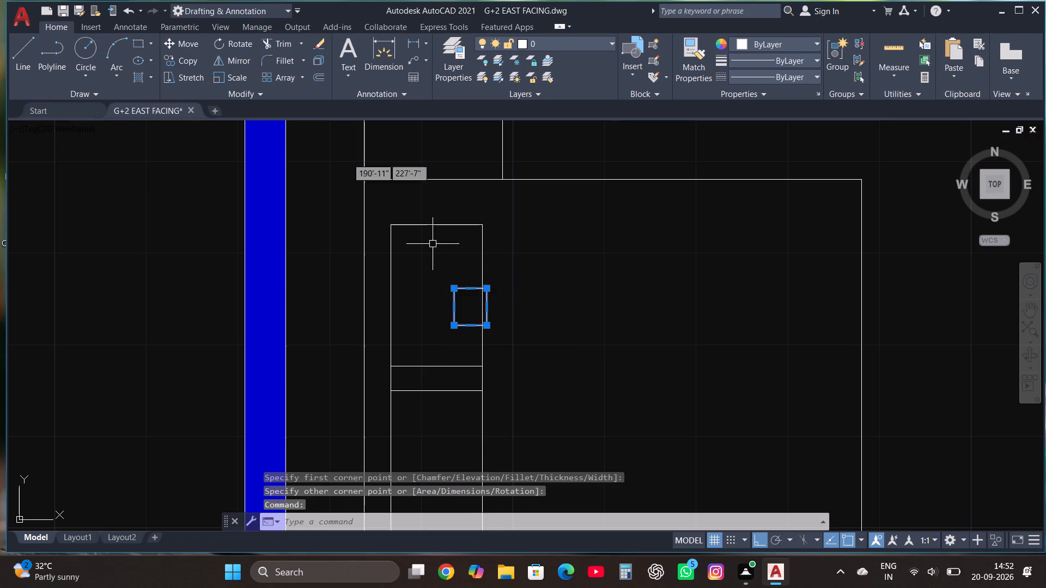
pyautogui.click(239, 47)
pyautogui.click(457, 314)
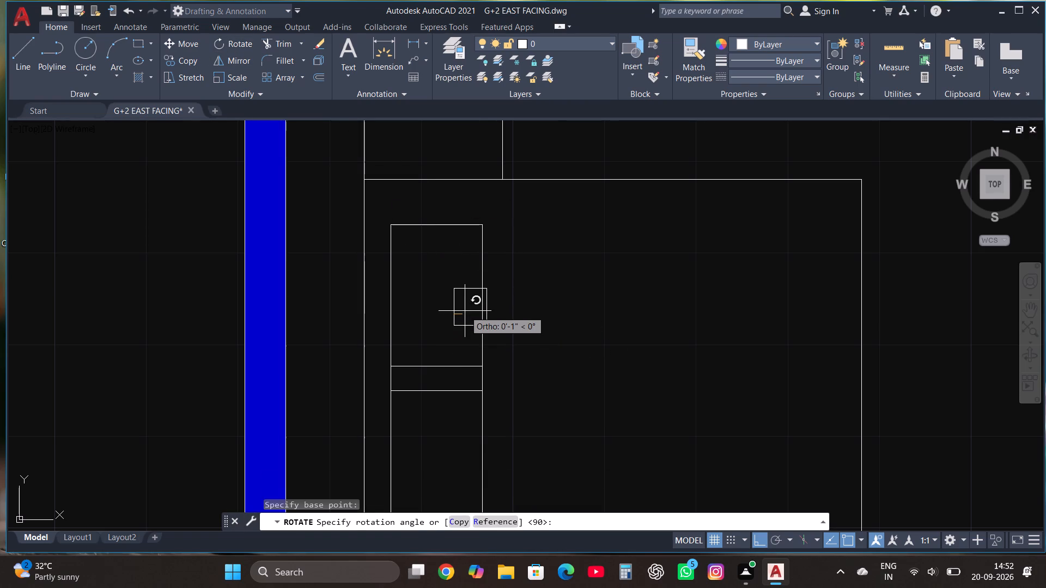
pyautogui.press('F8')
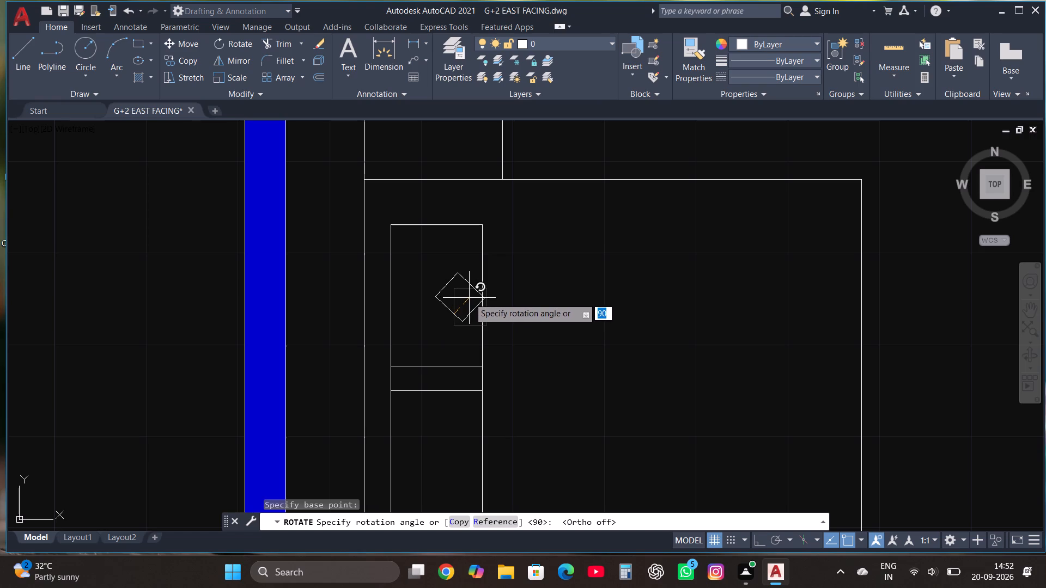
pyautogui.click(469, 298)
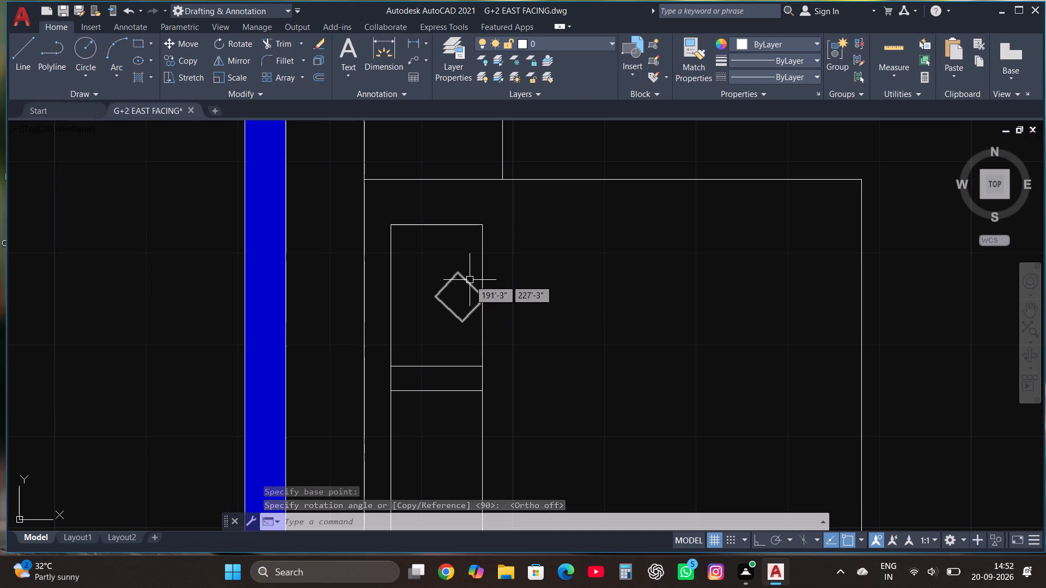
pyautogui.click(470, 280)
pyautogui.click(194, 46)
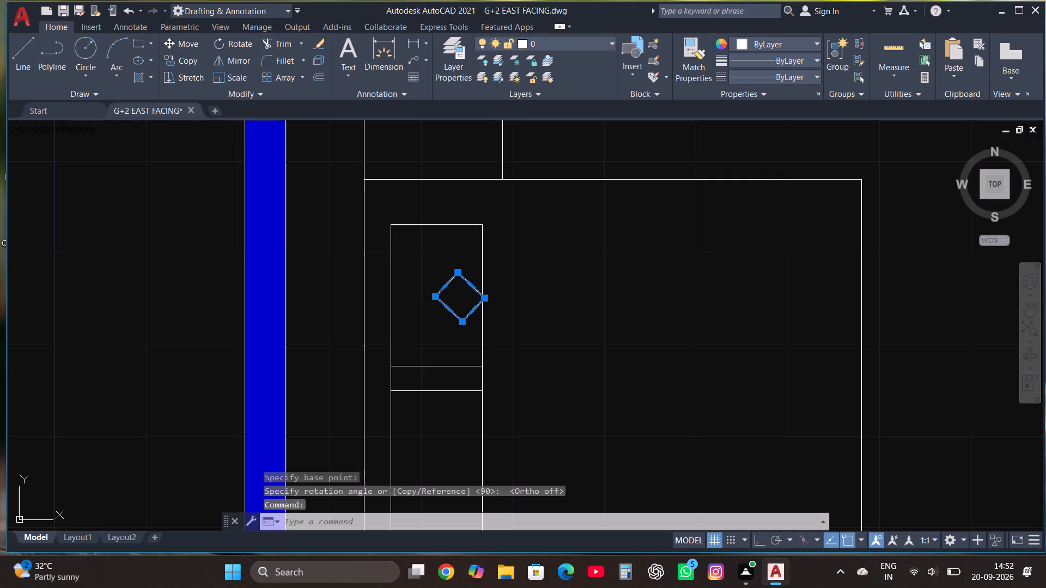
pyautogui.click(464, 304)
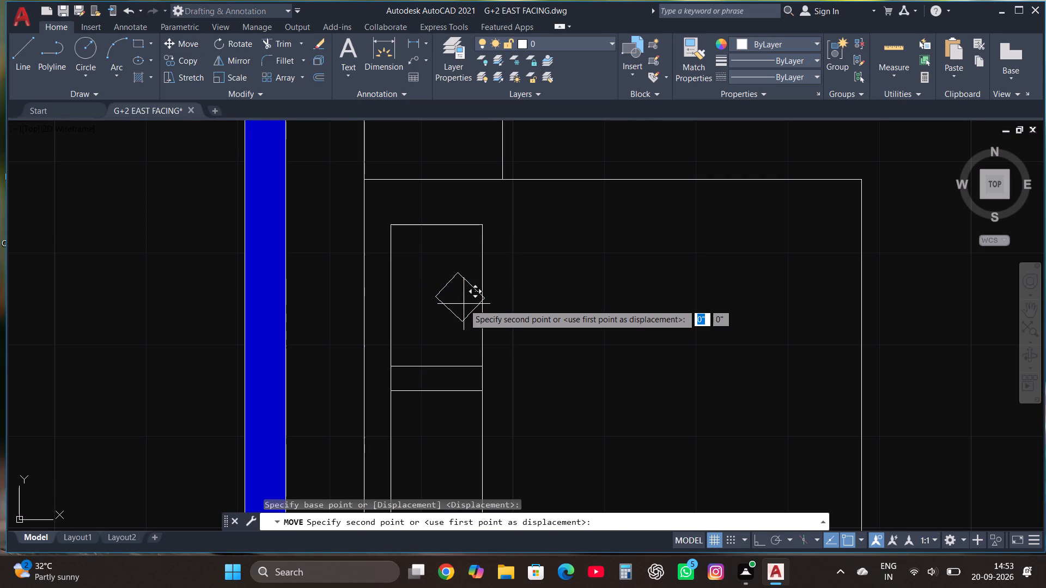
pyautogui.click(497, 351)
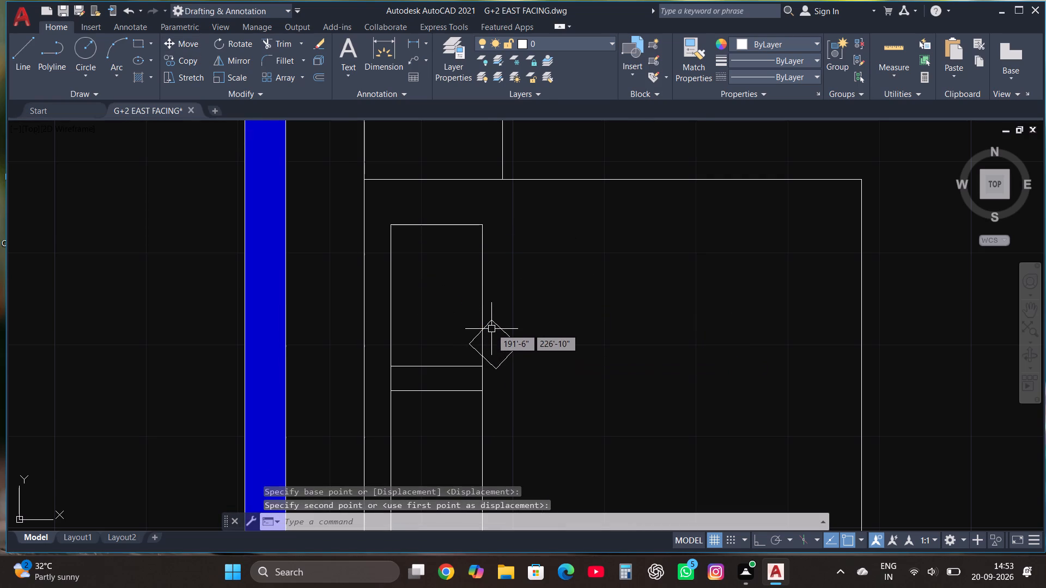
# Copy the diamond downward so the copy straddles the lower pillow's edge facing the window.
pyautogui.click(491, 326)
pyautogui.click(190, 60)
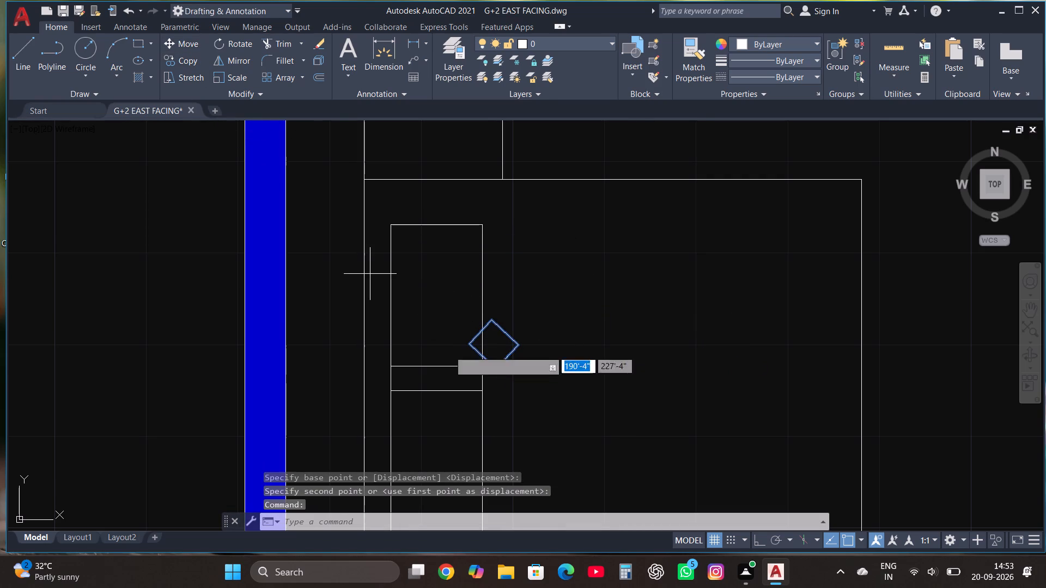
pyautogui.click(495, 334)
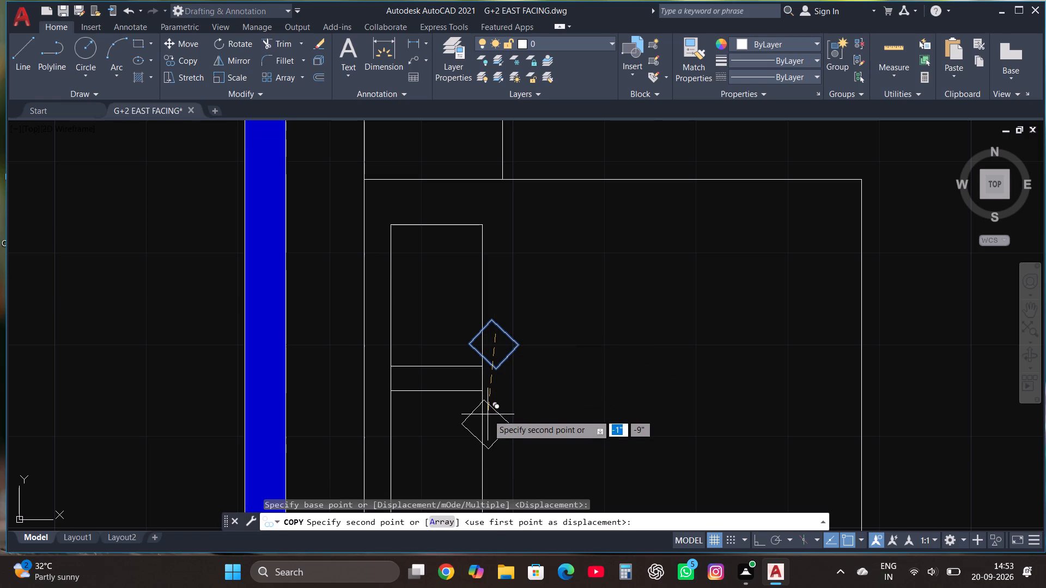
pyautogui.click(492, 412)
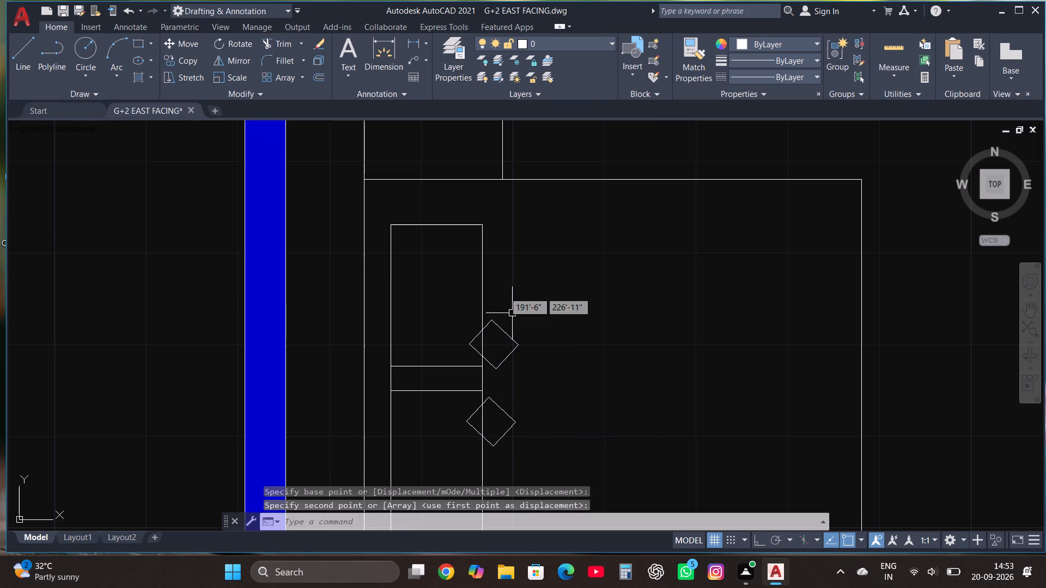
# Trim away the pillow edge segments that run inside the two diamonds.
pyautogui.click(287, 42)
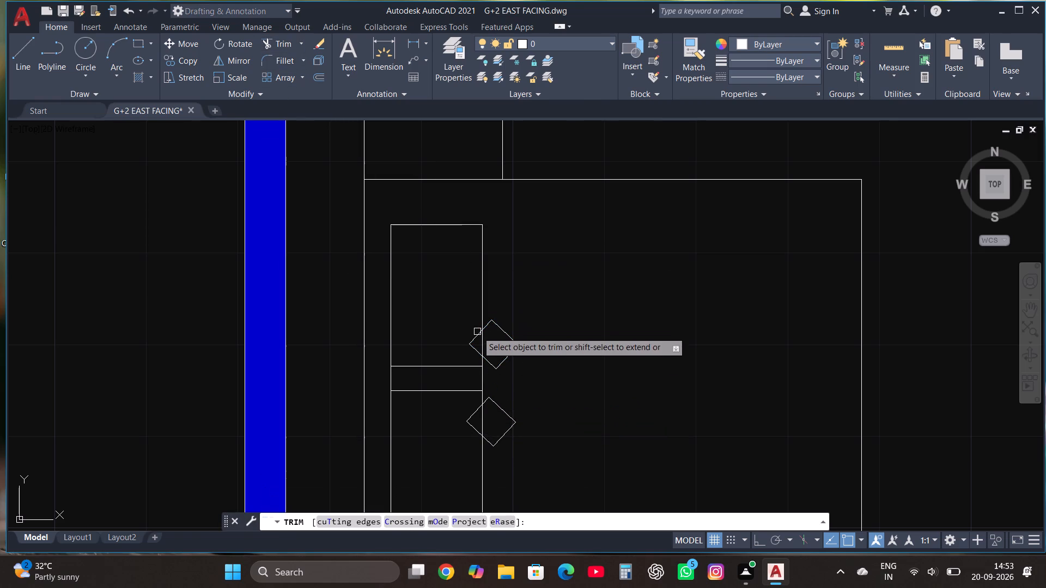
pyautogui.click(484, 336)
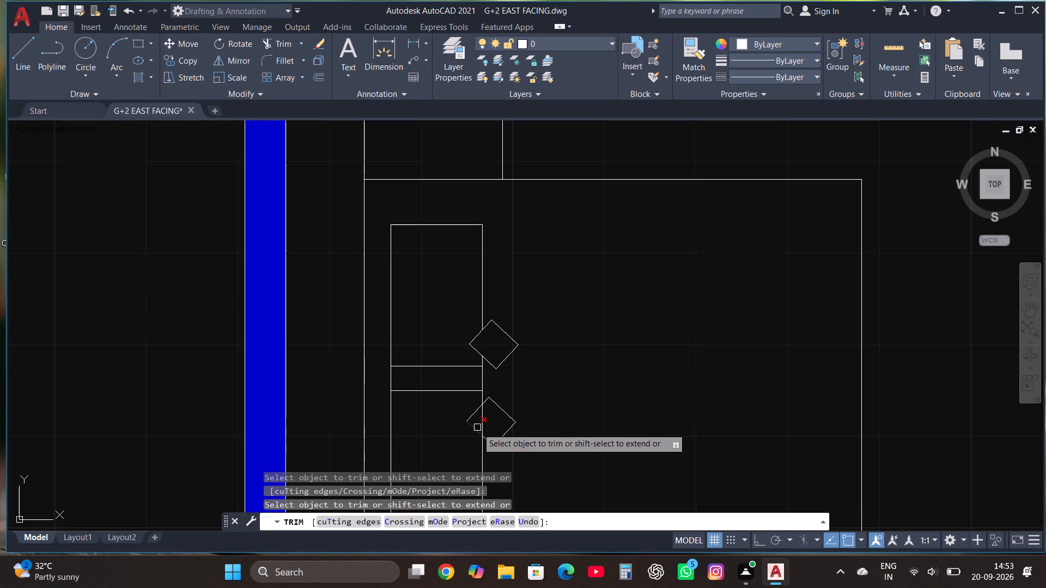
pyautogui.click(483, 423)
pyautogui.press('Escape')
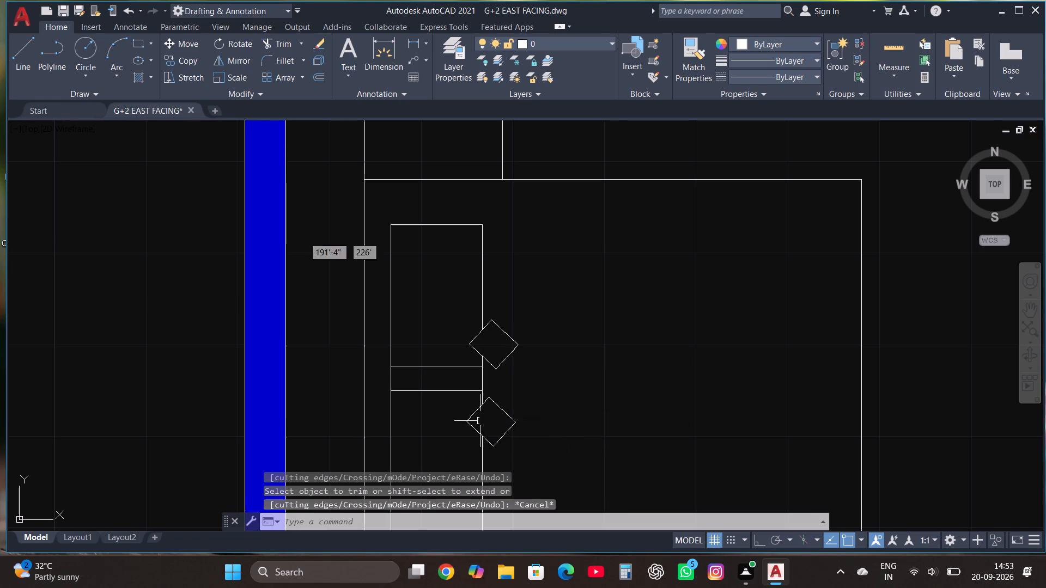
# Draw a circle of about 2" radius just off the pillows between the two diamonds, and nudge it slightly down.
pyautogui.click(88, 46)
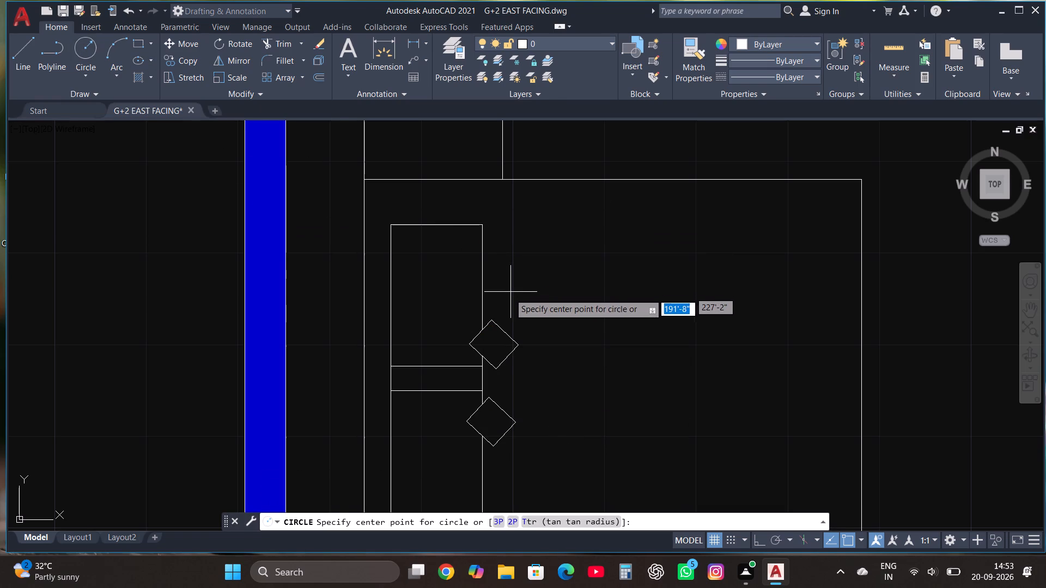
pyautogui.click(510, 380)
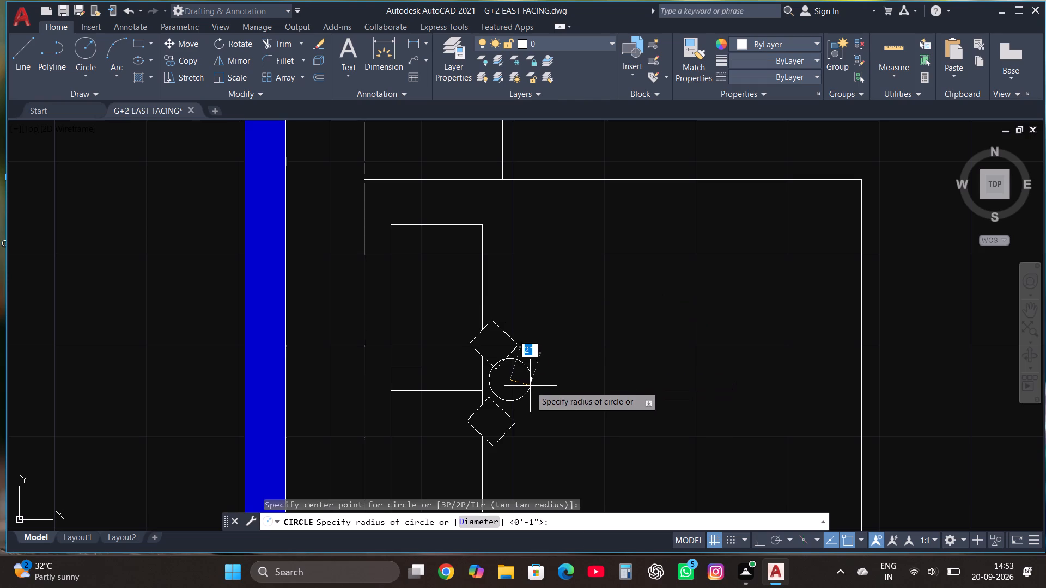
pyautogui.click(526, 383)
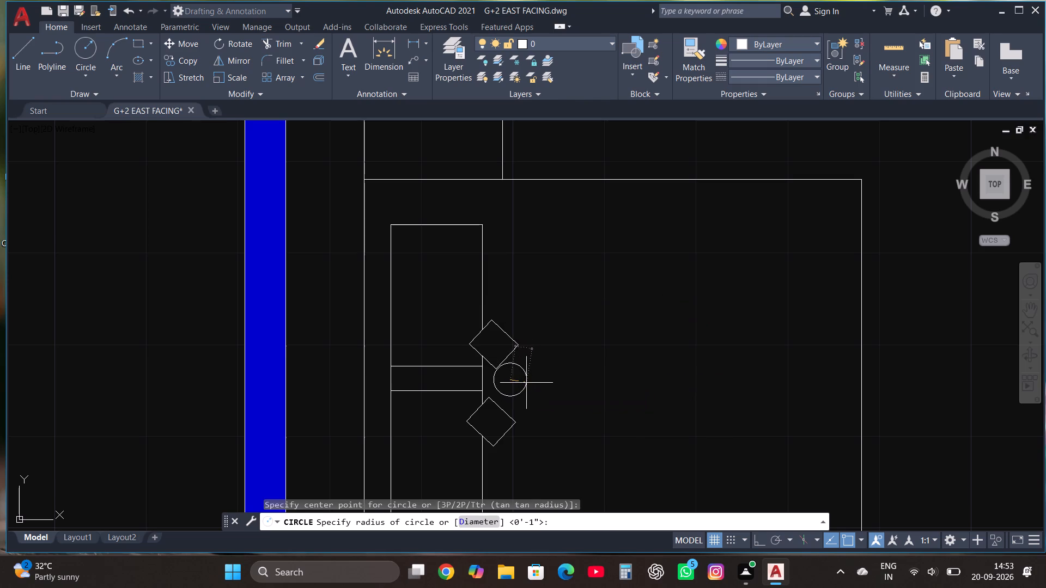
pyautogui.click(511, 362)
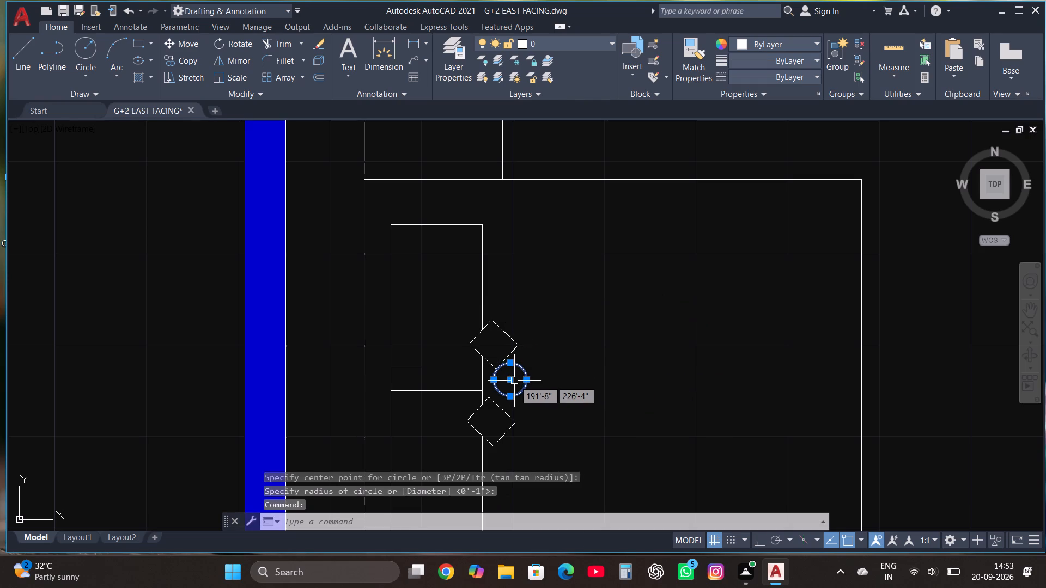
pyautogui.click(514, 381)
pyautogui.click(514, 378)
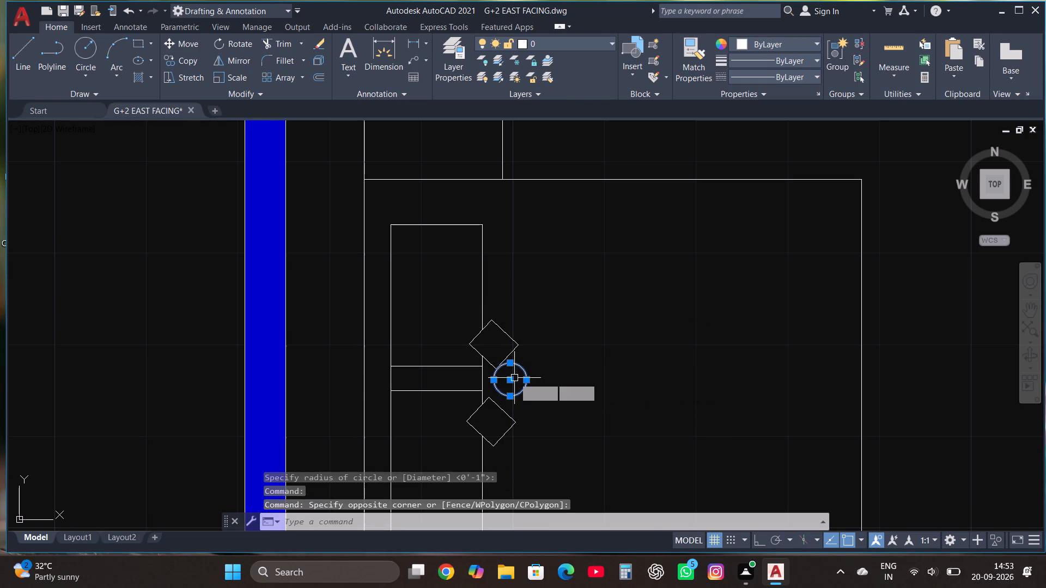
pyautogui.click(509, 379)
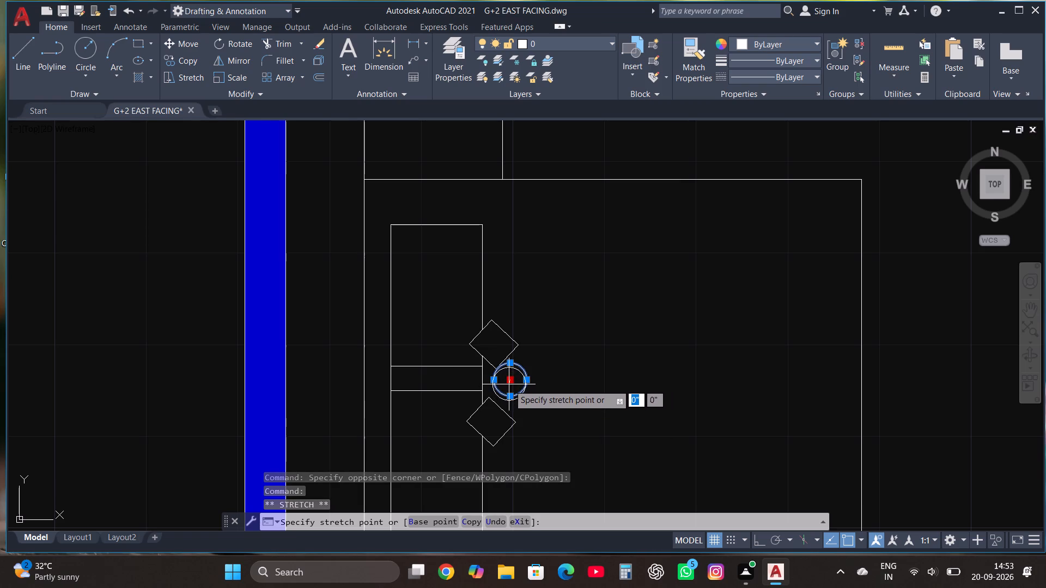
pyautogui.click(509, 384)
pyautogui.press('Escape')
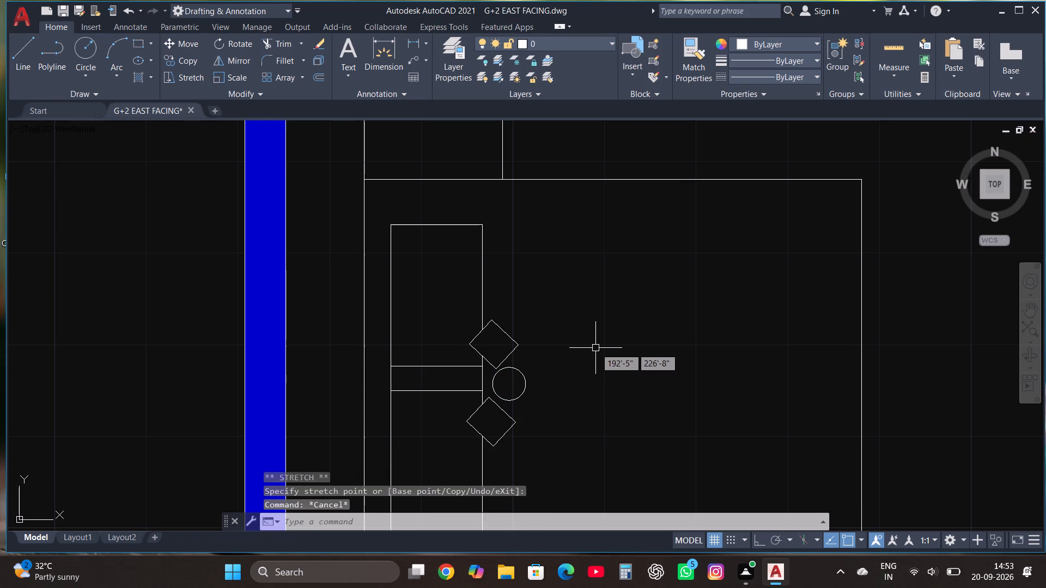
# Draw a bedsheet line across the bed beyond the pillows, finishing in a folded triangular corner at the bed's upper edge.
pyautogui.scroll(-3, 595, 348)
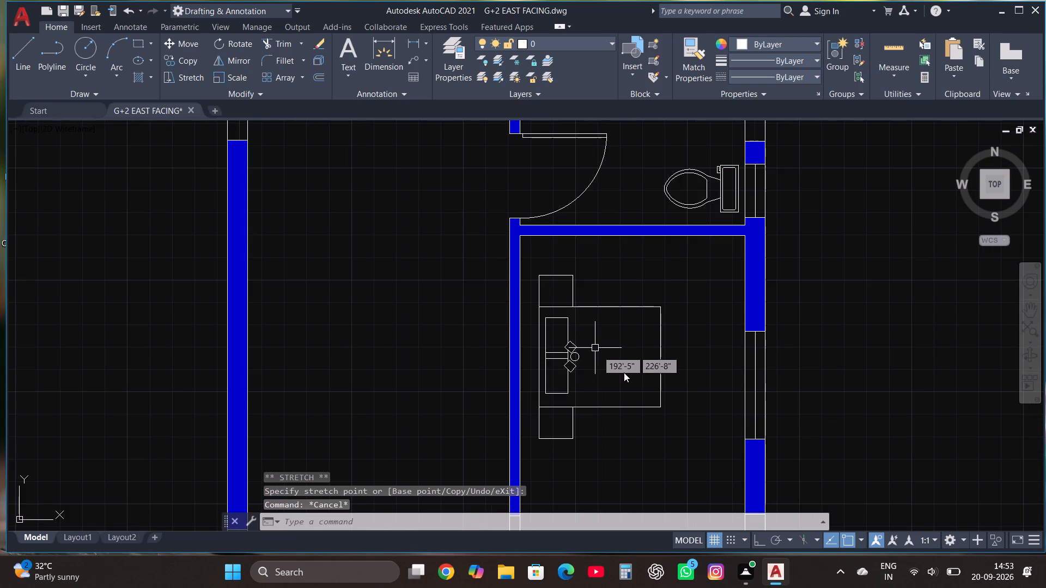
pyautogui.scroll(1, 624, 372)
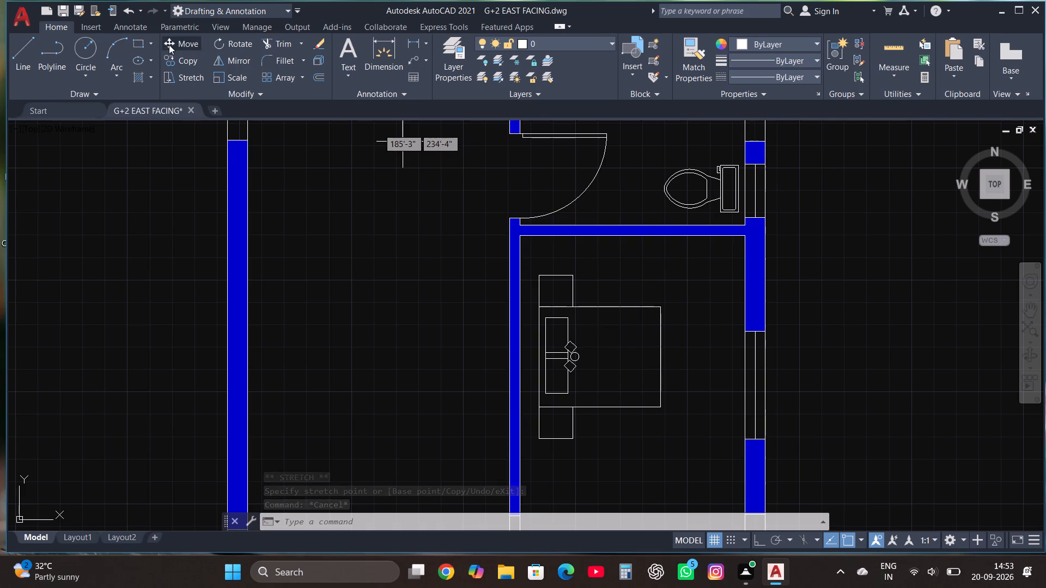
pyautogui.click(25, 52)
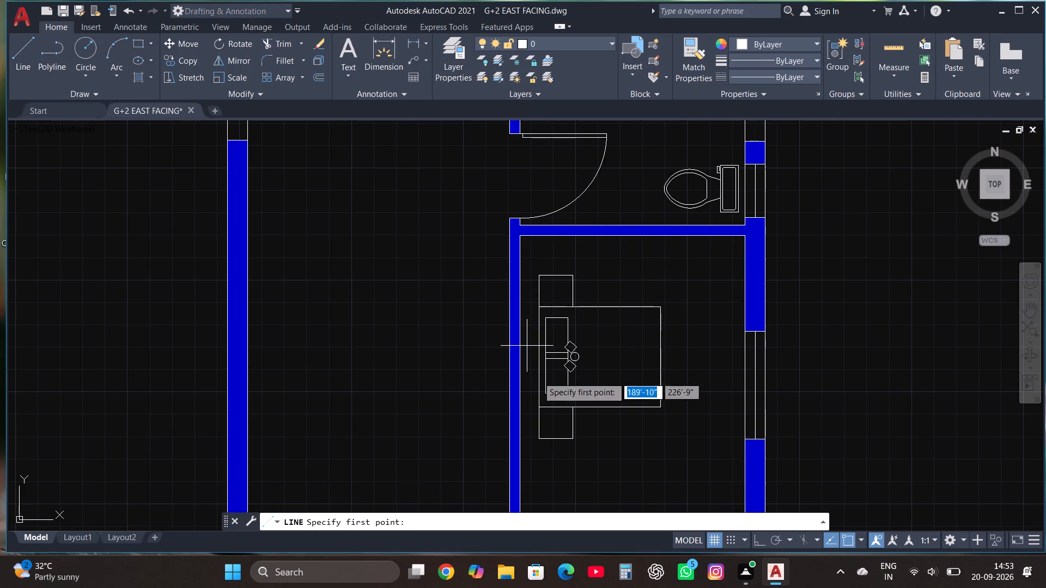
pyautogui.click(592, 405)
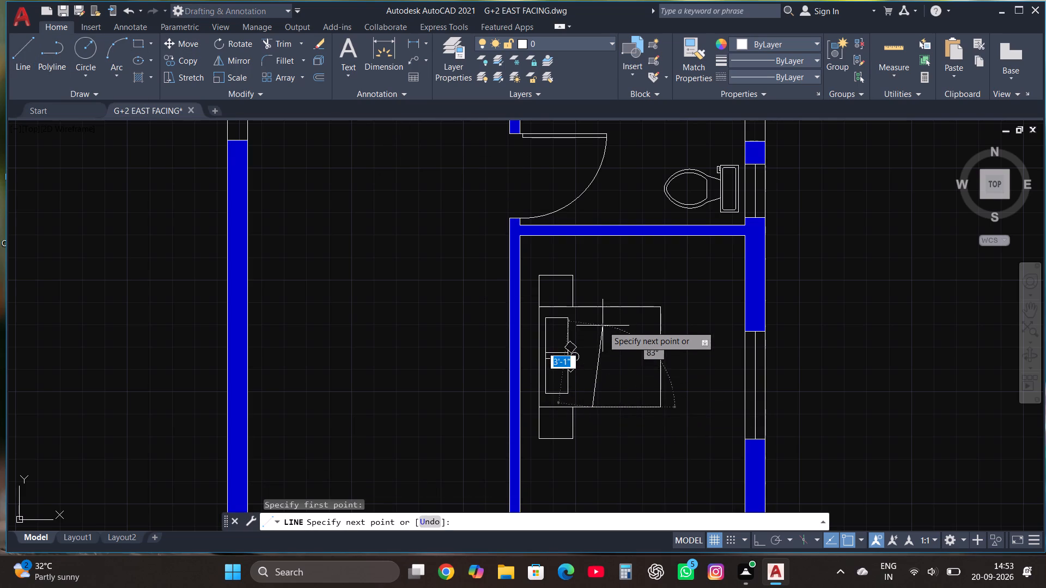
pyautogui.scroll(1, 582, 320)
pyautogui.press('F8')
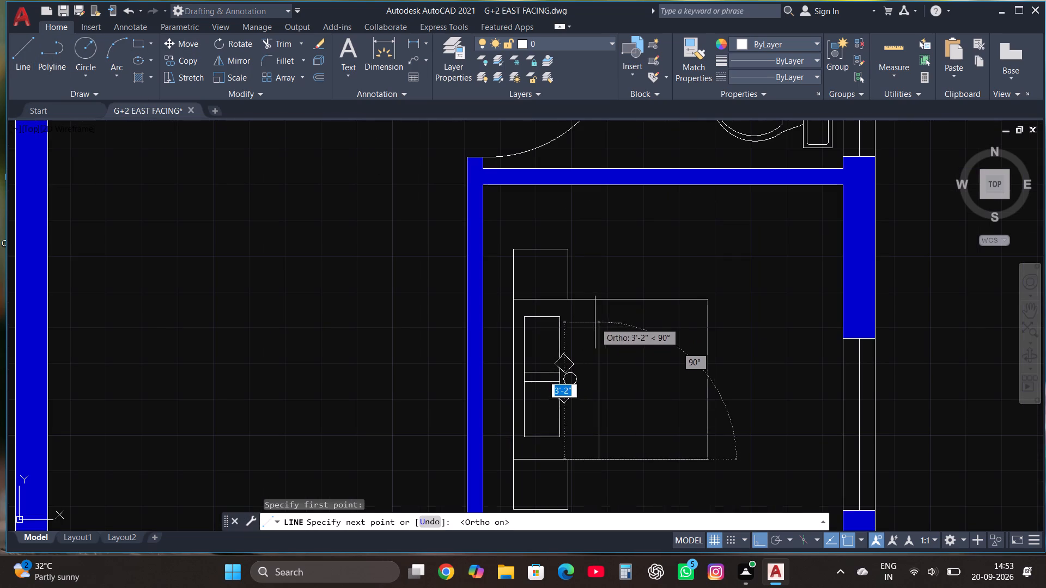
pyautogui.click(600, 327)
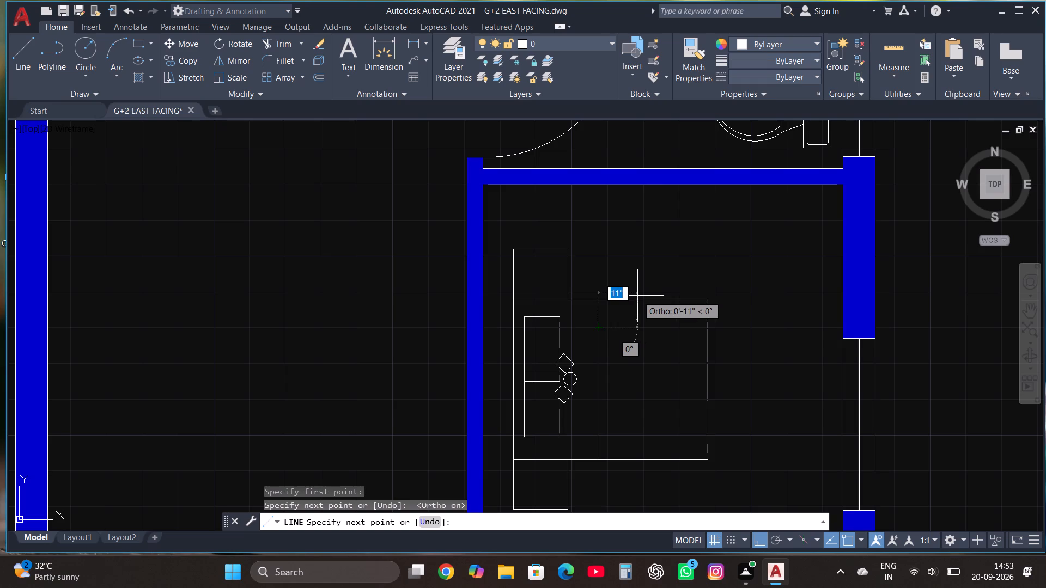
pyautogui.press('F8')
pyautogui.scroll(1, 631, 299)
pyautogui.click(621, 297)
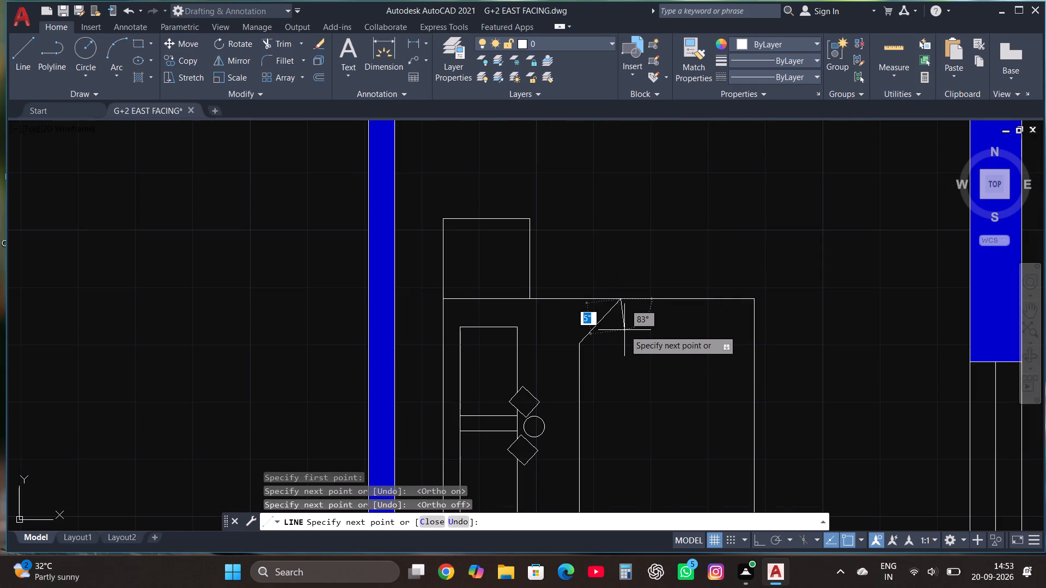
pyautogui.press('F8')
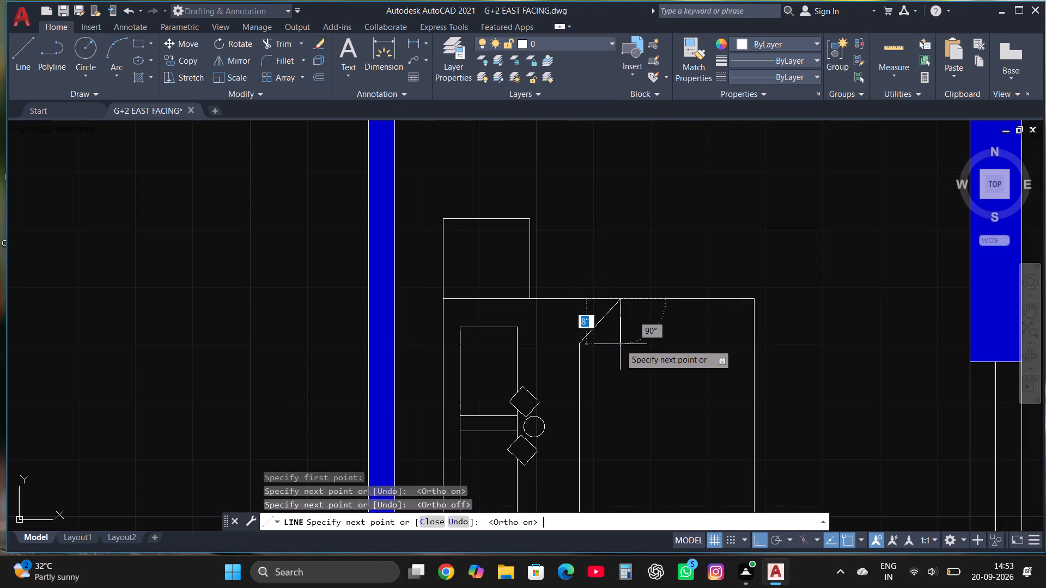
pyautogui.click(621, 346)
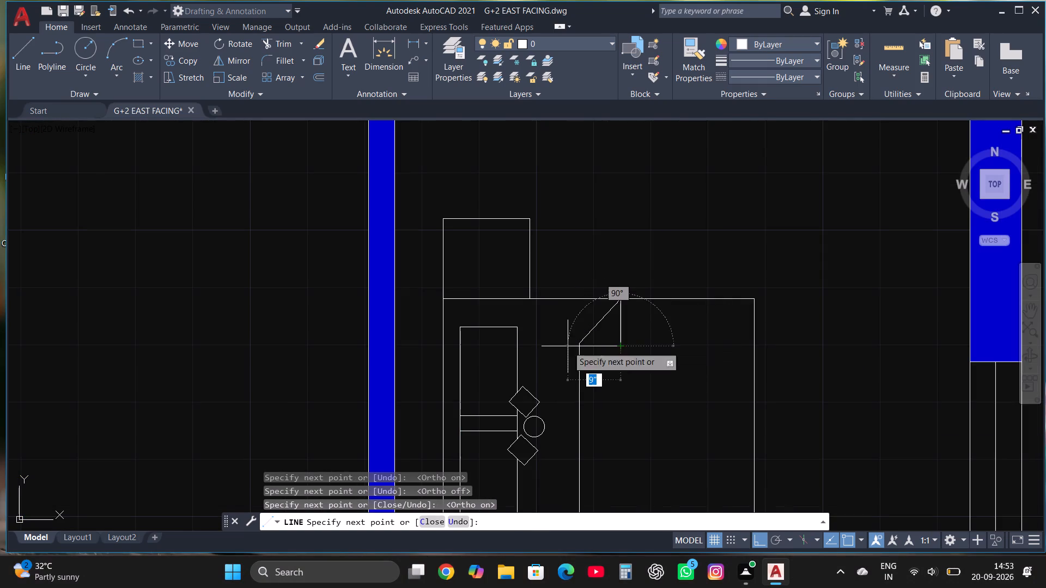
pyautogui.click(581, 342)
pyautogui.press('Escape')
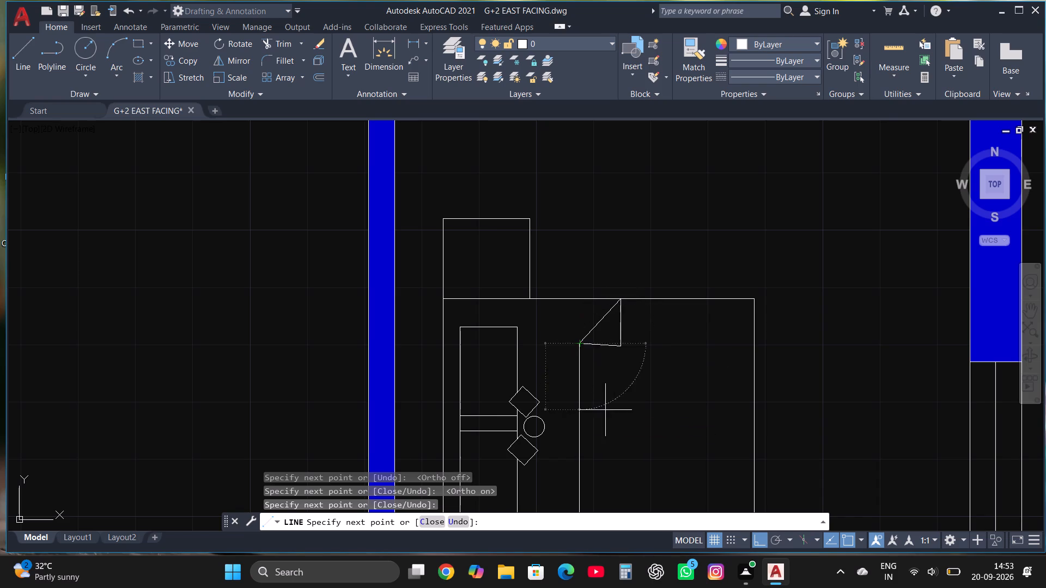
# Draw a lamp circle on the upper side table and shift it about 1" toward the window side to centre it.
pyautogui.scroll(-2, 578, 287)
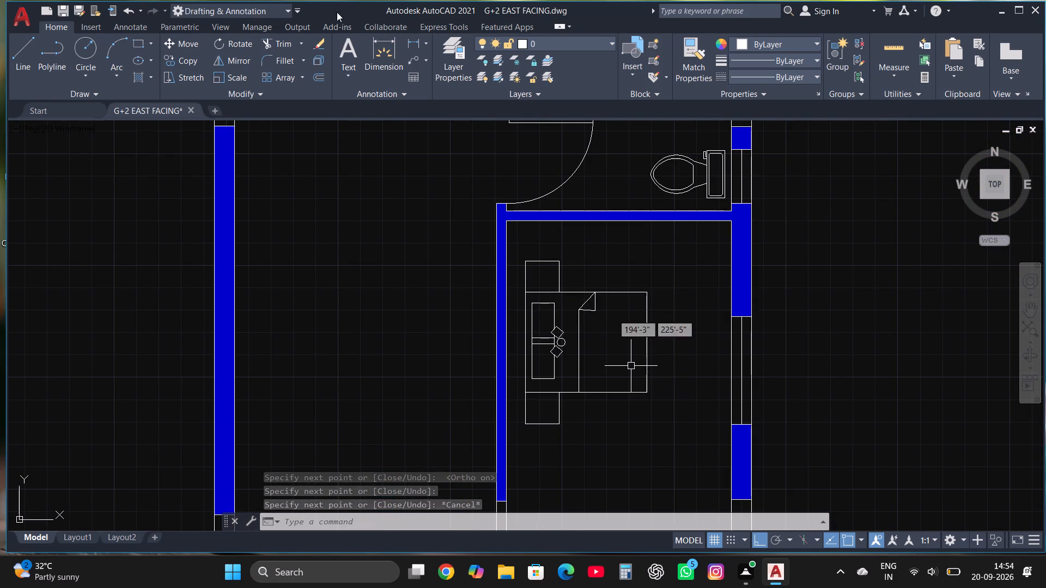
pyautogui.click(80, 43)
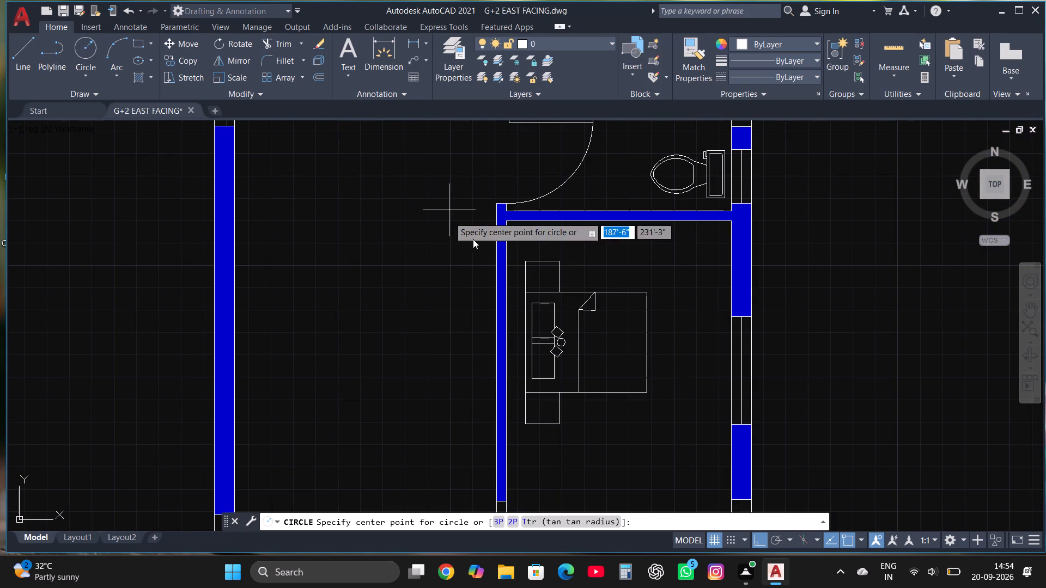
pyautogui.scroll(2, 549, 266)
pyautogui.click(527, 293)
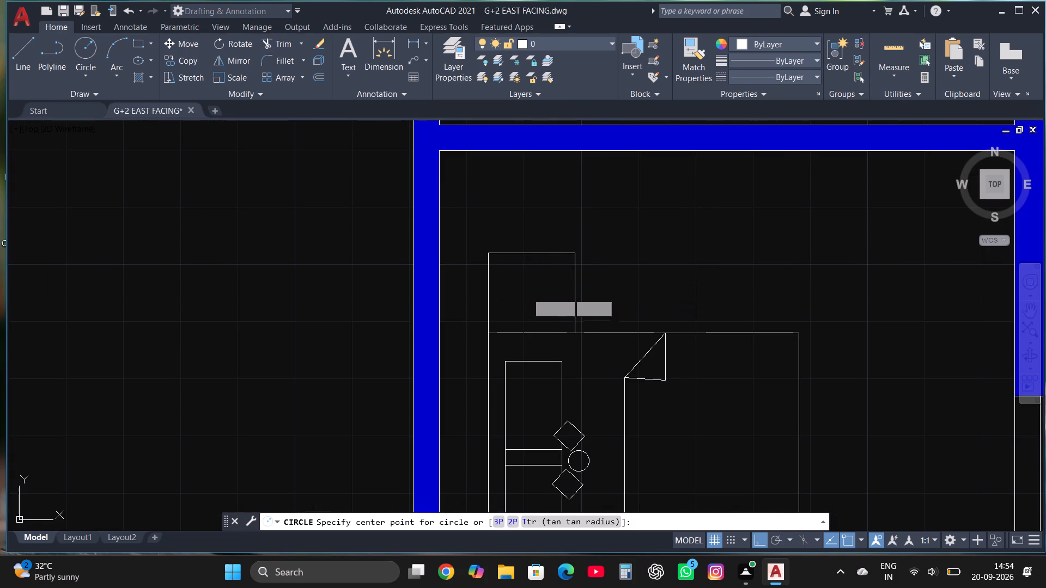
pyautogui.click(553, 304)
pyautogui.click(548, 283)
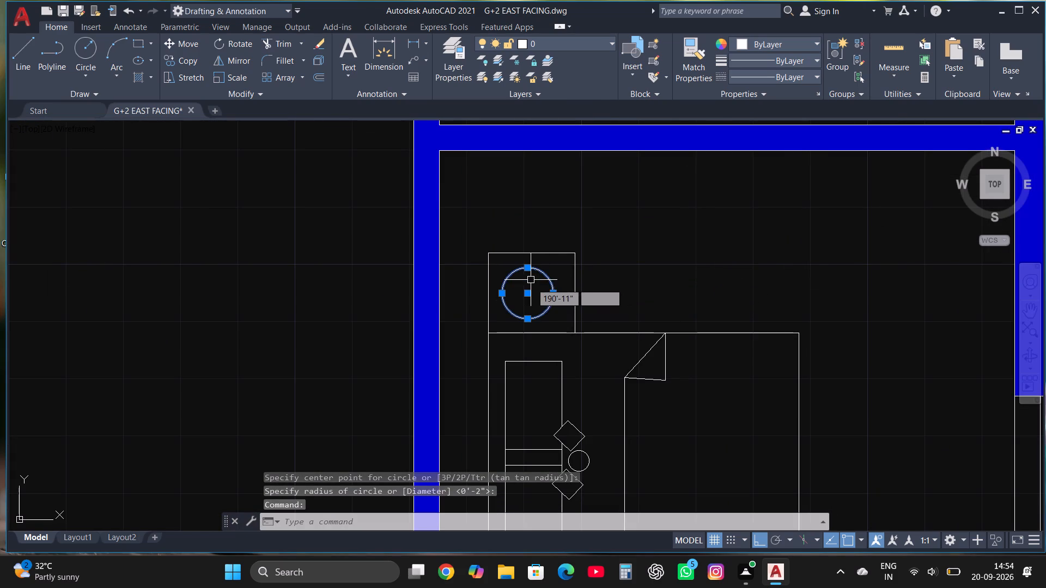
pyautogui.click(527, 293)
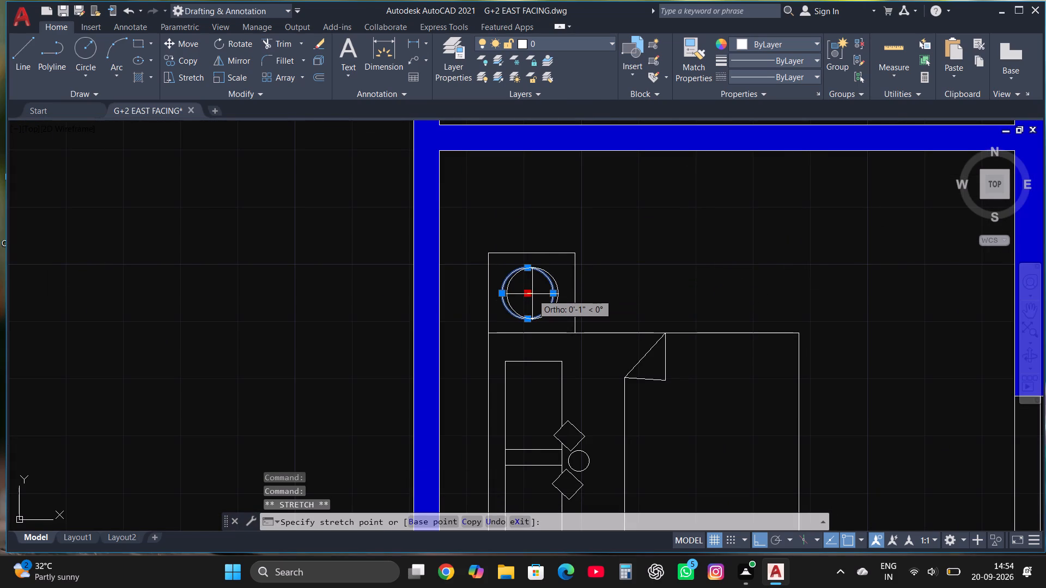
pyautogui.click(532, 294)
pyautogui.press('Escape')
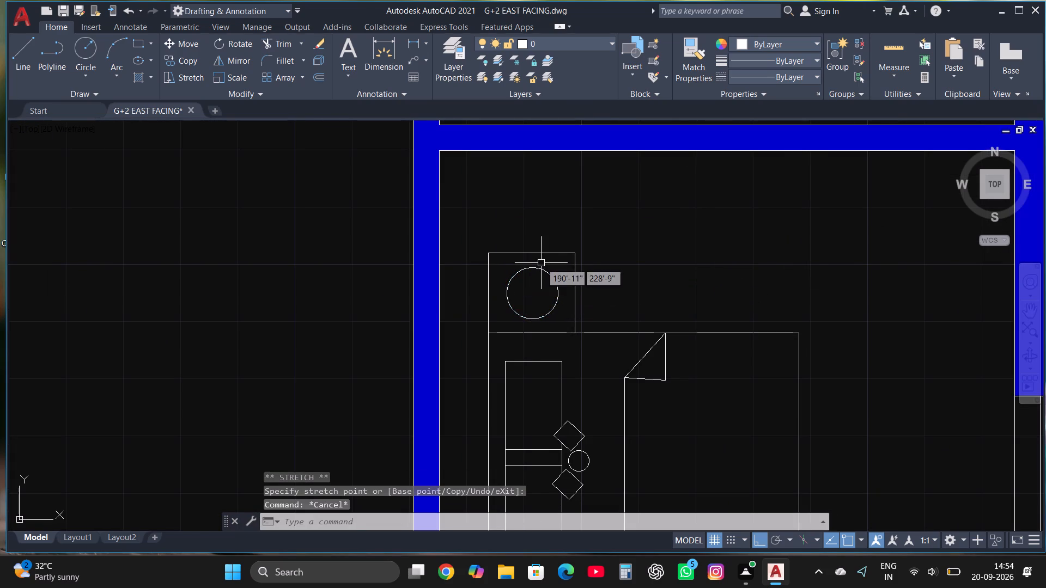
# Copy the lamp circle straight down onto the lower side table.
pyautogui.click(541, 262)
pyautogui.click(536, 279)
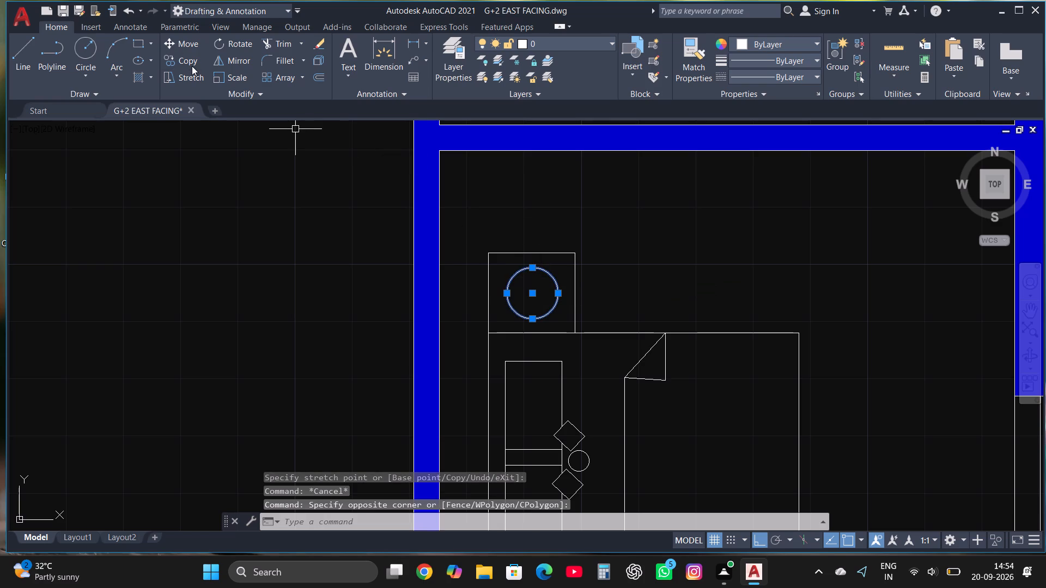
pyautogui.click(192, 66)
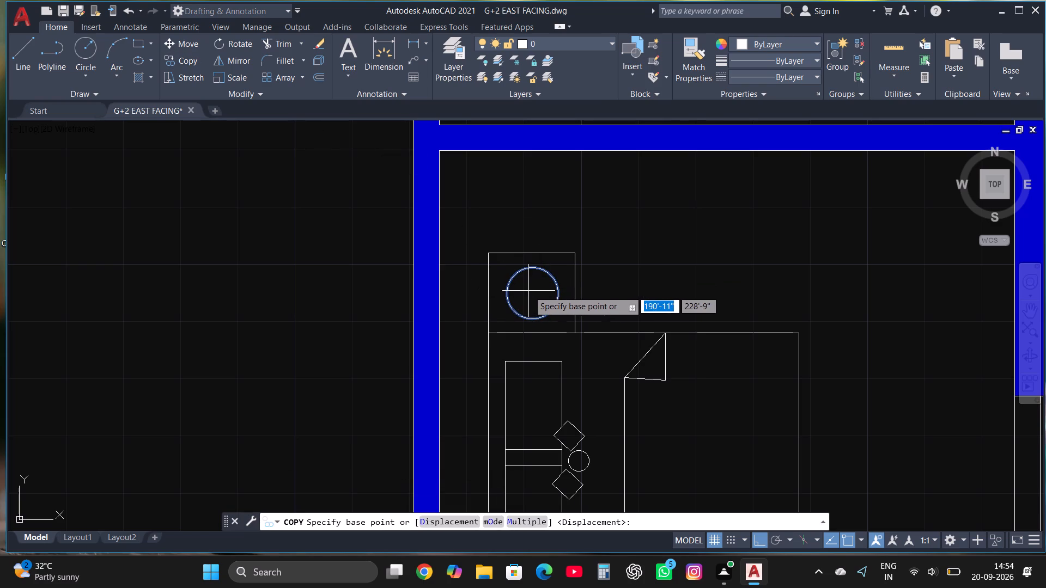
pyautogui.click(528, 291)
pyautogui.scroll(-2, 528, 291)
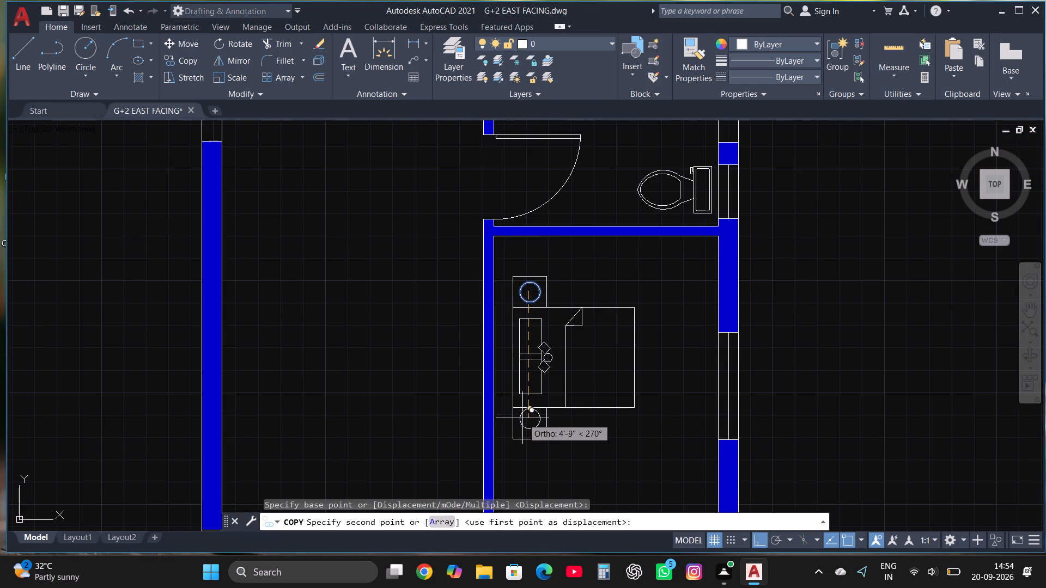
pyautogui.click(522, 423)
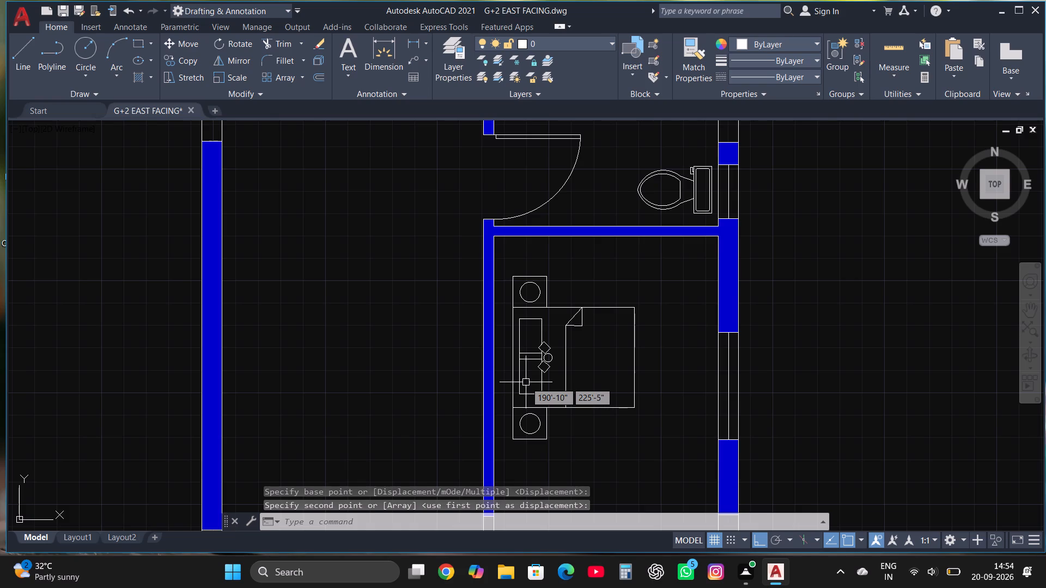
# Move the whole bed set with side tables and pillows straight down, away from the toilet wall.
pyautogui.scroll(-3, 618, 303)
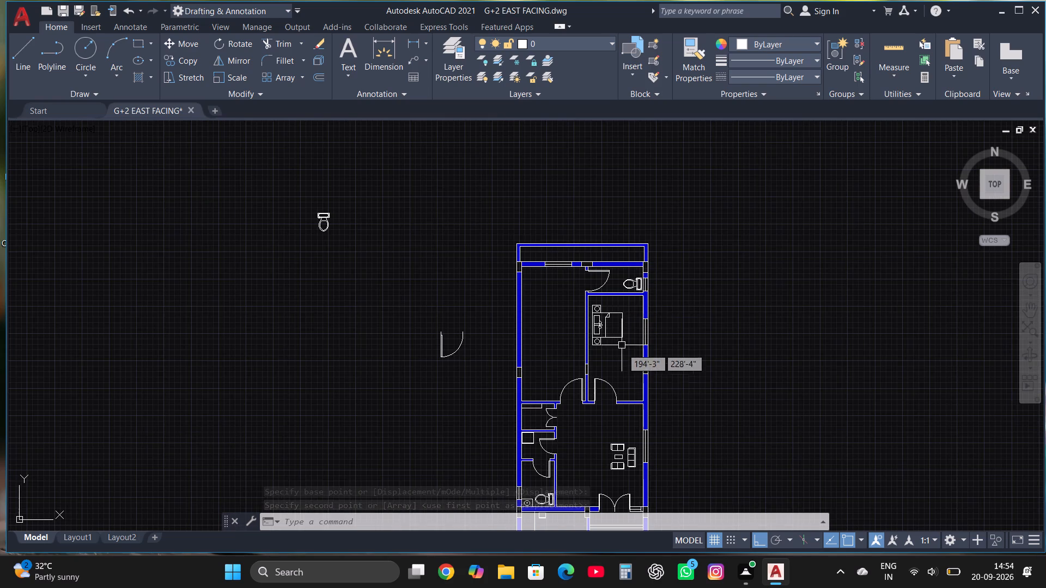
pyautogui.scroll(2, 618, 307)
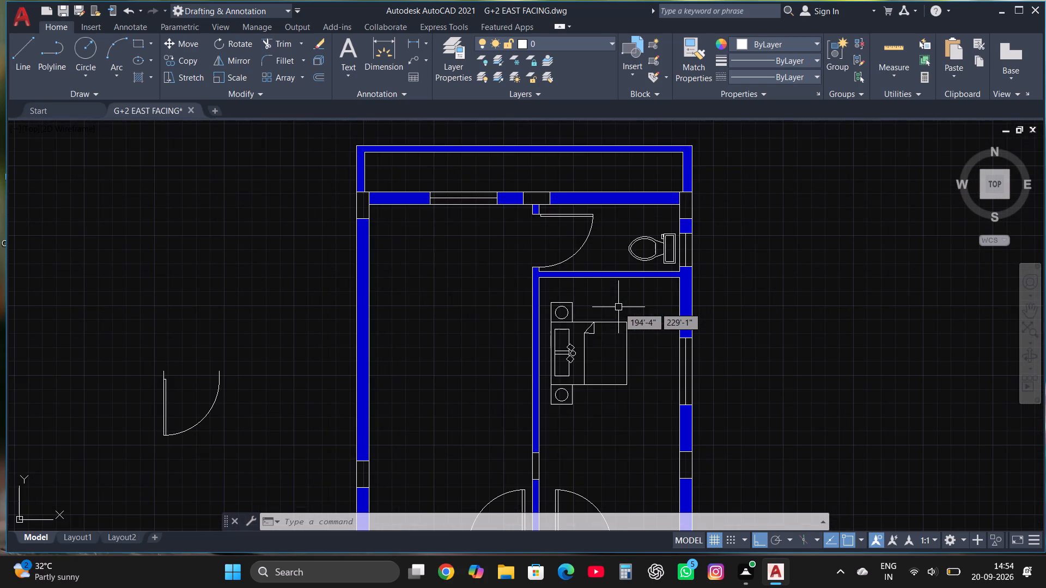
pyautogui.click(549, 411)
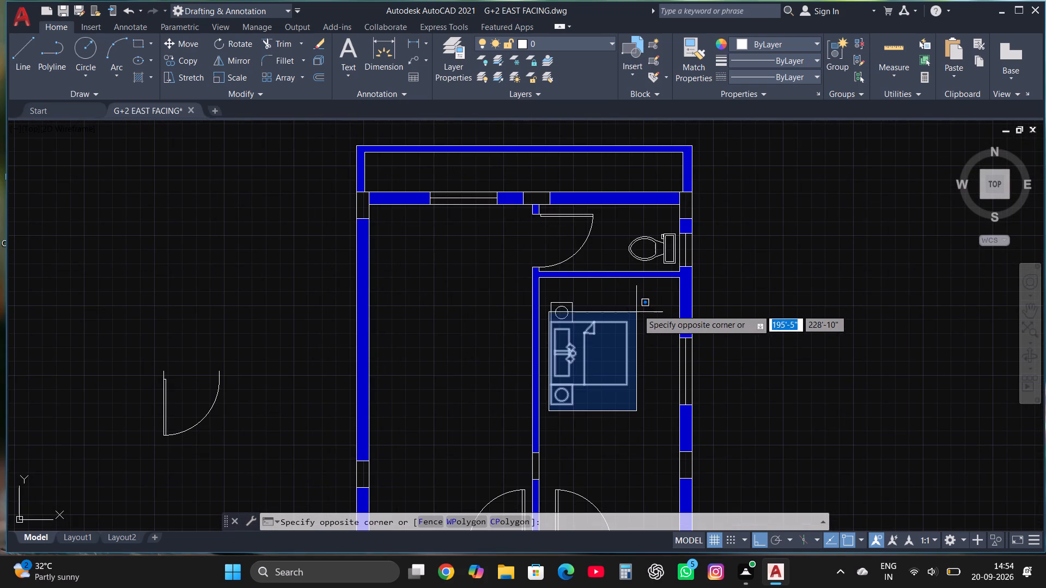
pyautogui.click(640, 293)
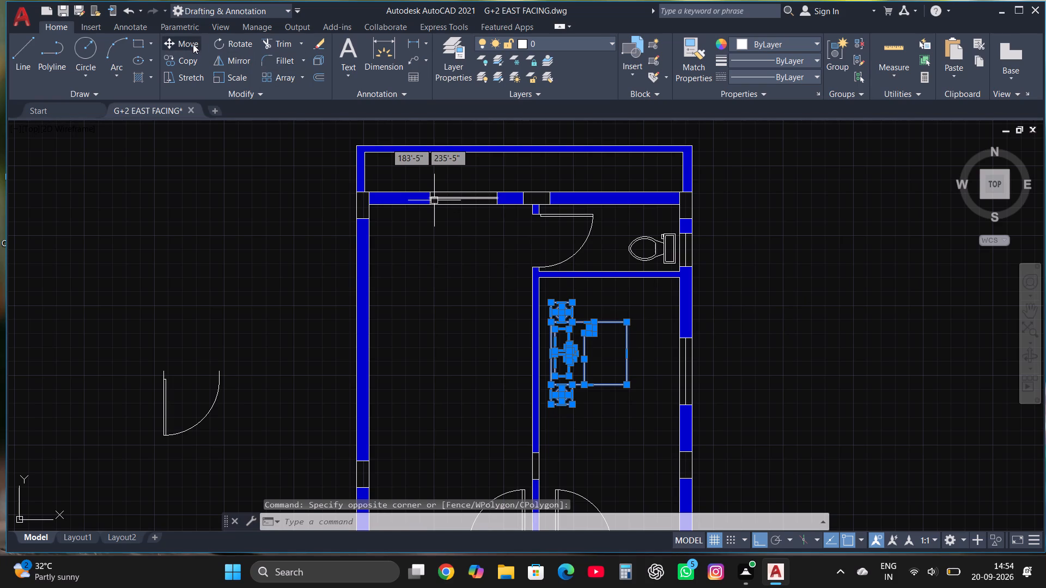
pyautogui.click(191, 44)
pyautogui.click(587, 348)
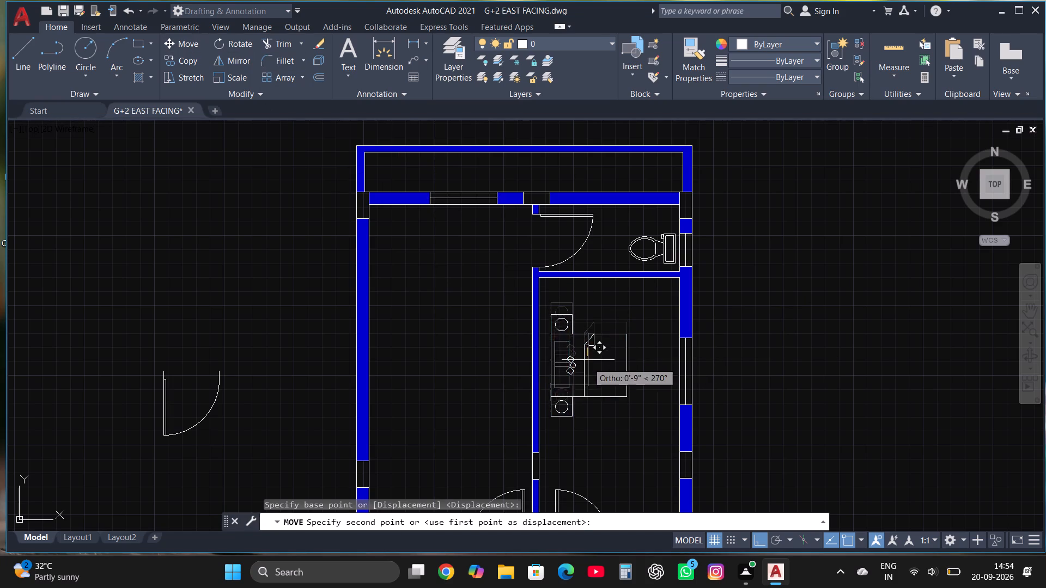
pyautogui.click(588, 399)
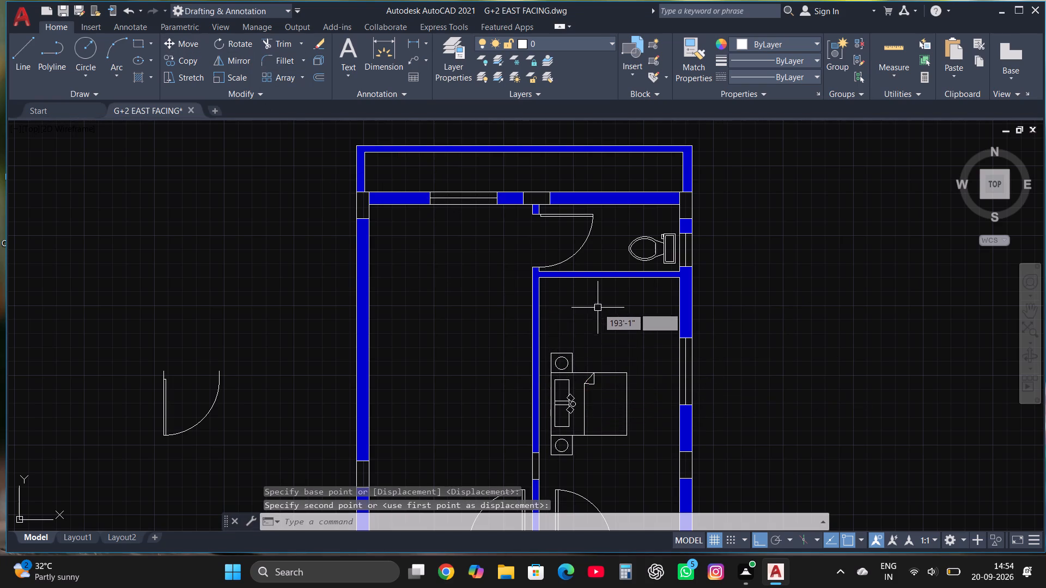
# Draw a rectangle about 5'-6" by 1'-5" in the bedroom, just below the toilet wall.
pyautogui.scroll(3, 615, 303)
pyautogui.scroll(-1, 610, 307)
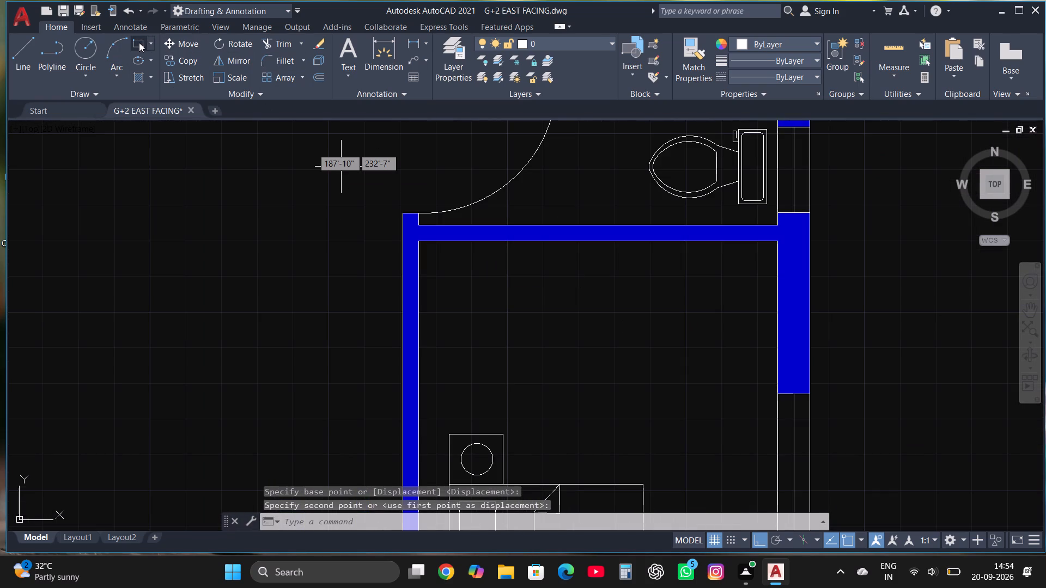
pyautogui.click(139, 42)
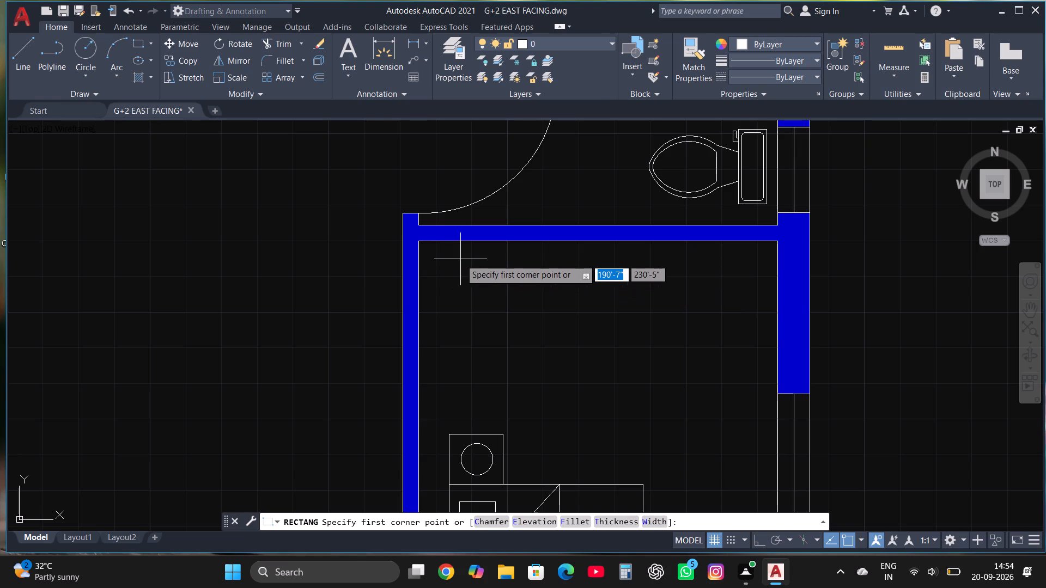
pyautogui.click(460, 259)
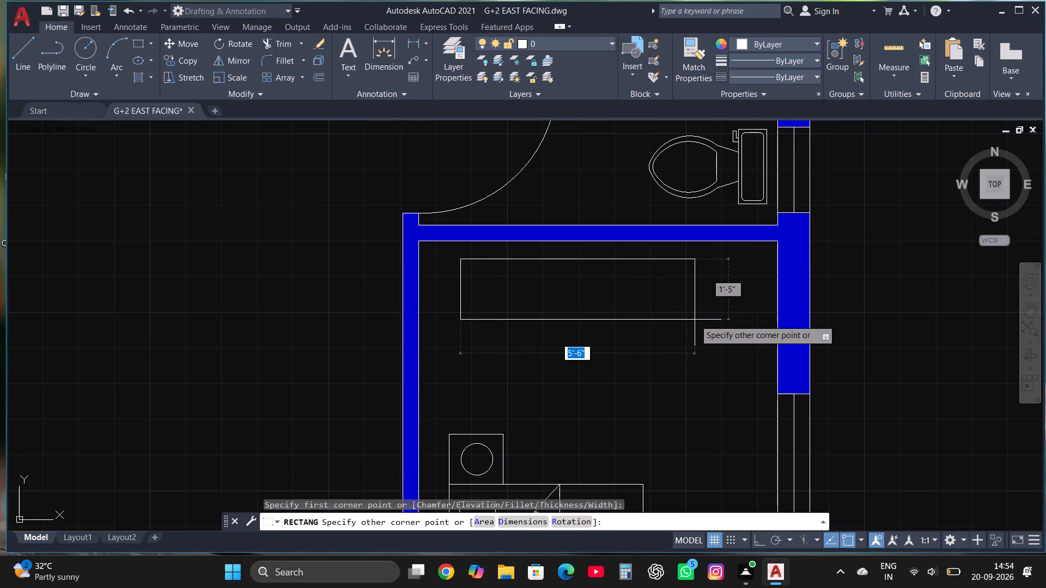
pyautogui.click(695, 319)
# Draw a horizontal line about 5'-6" long across the new rectangle, just above its lower edge.
pyautogui.scroll(1, 688, 319)
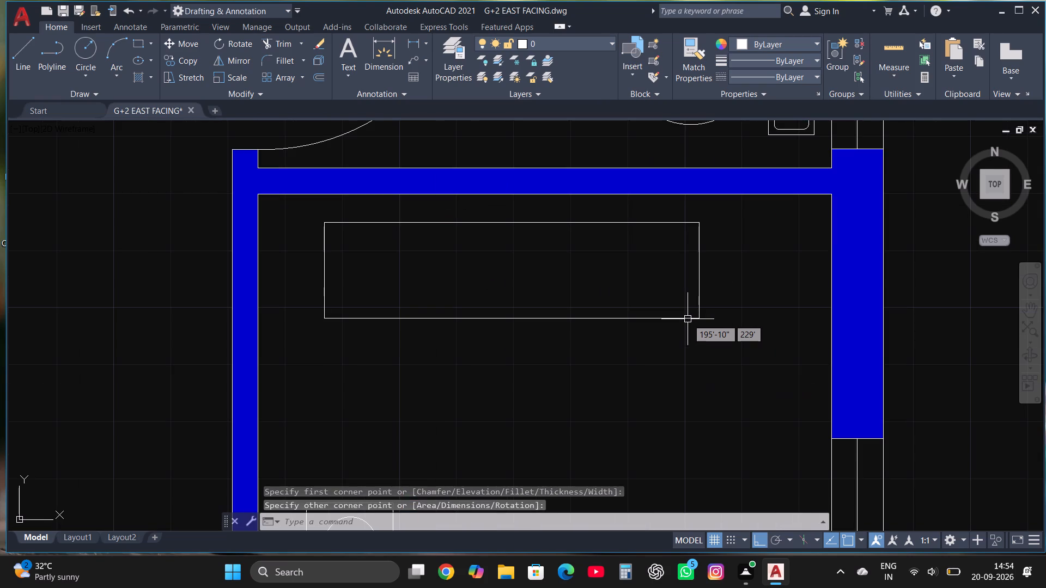
pyautogui.click(3, 52)
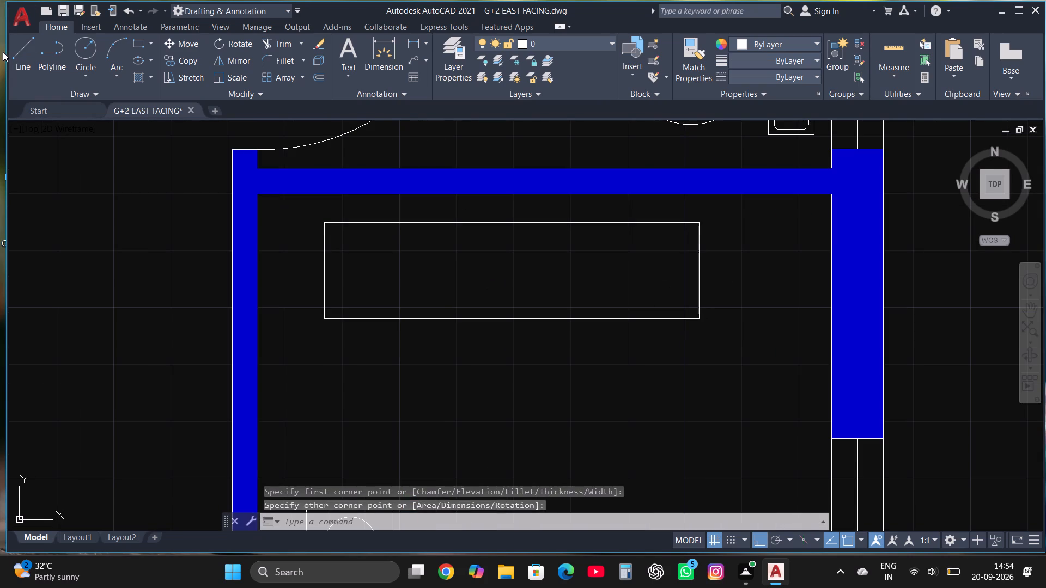
pyautogui.click(25, 46)
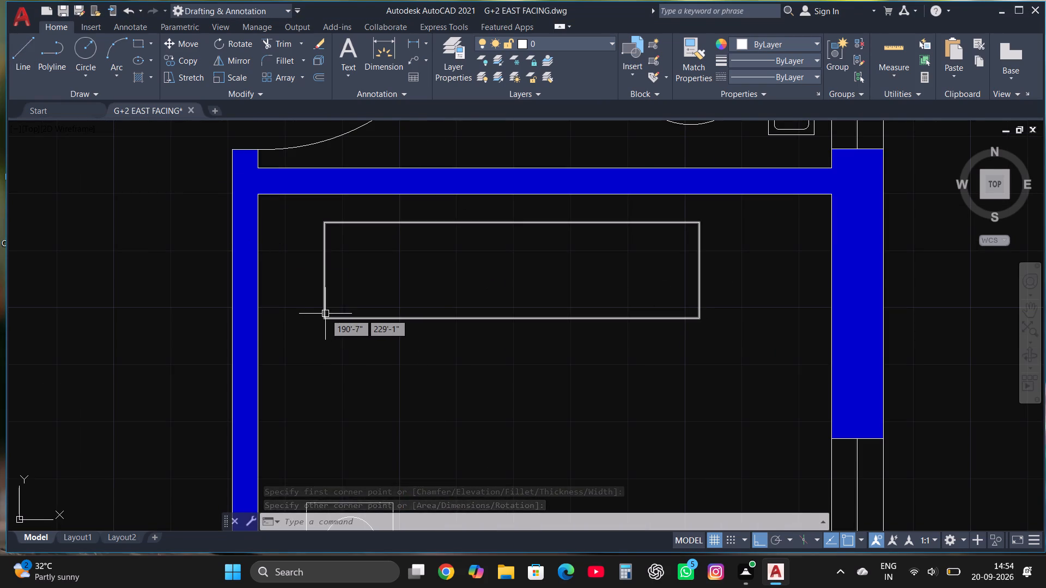
pyautogui.click(25, 45)
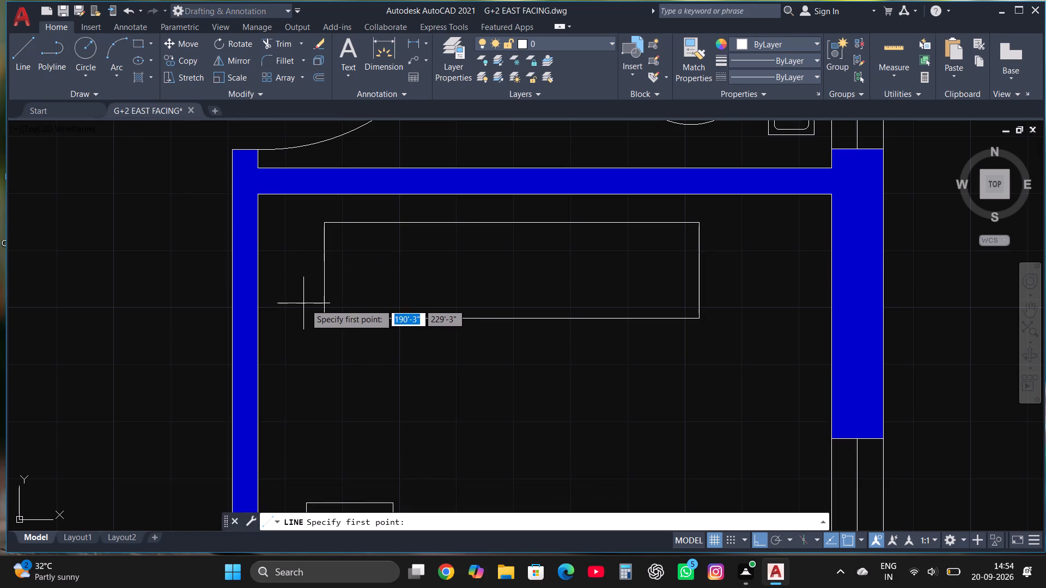
pyautogui.click(324, 310)
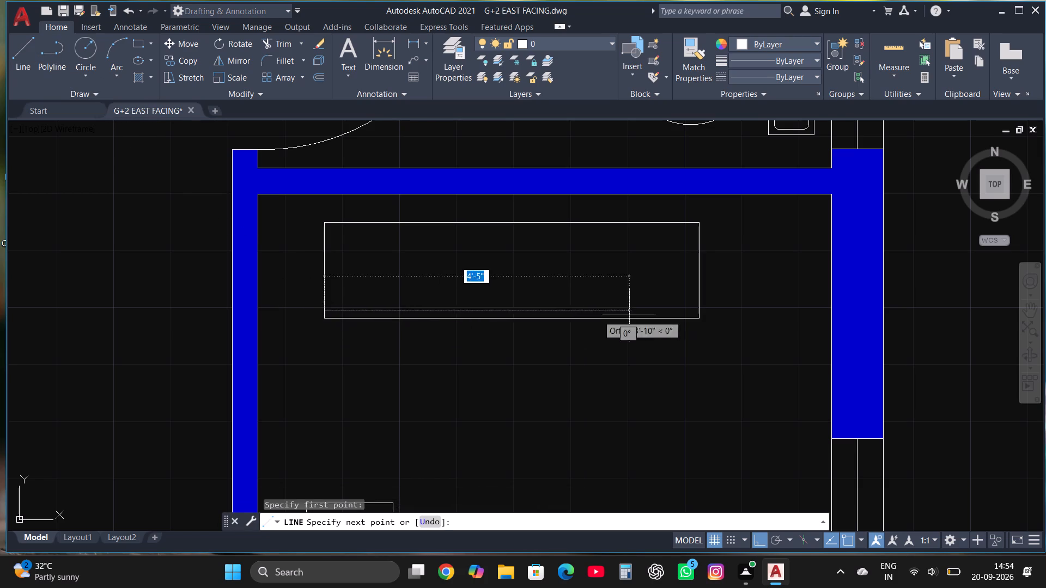
pyautogui.click(699, 310)
pyautogui.press('Escape')
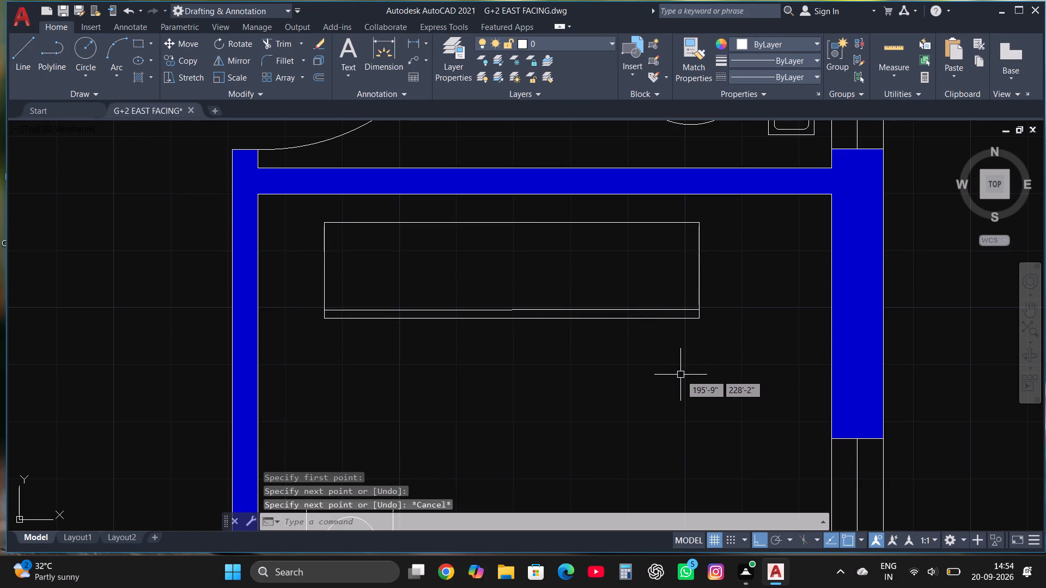
# Draw a vertical divider near the wardrobe rectangle's left end, up from the inner horizontal line, and trim the part above the top edge.
pyautogui.scroll(1, 659, 318)
pyautogui.click(22, 50)
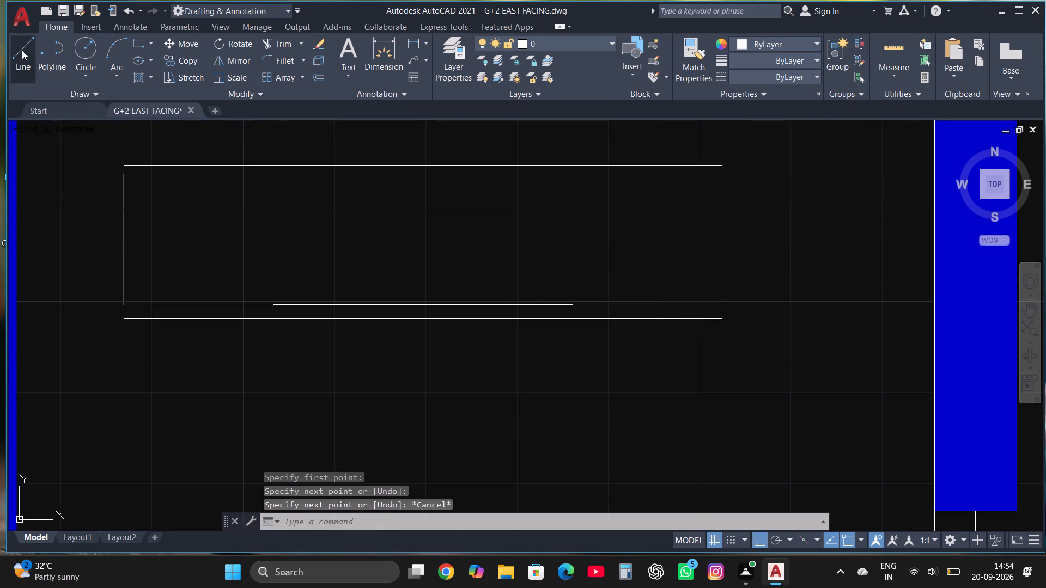
pyautogui.scroll(-1, 351, 353)
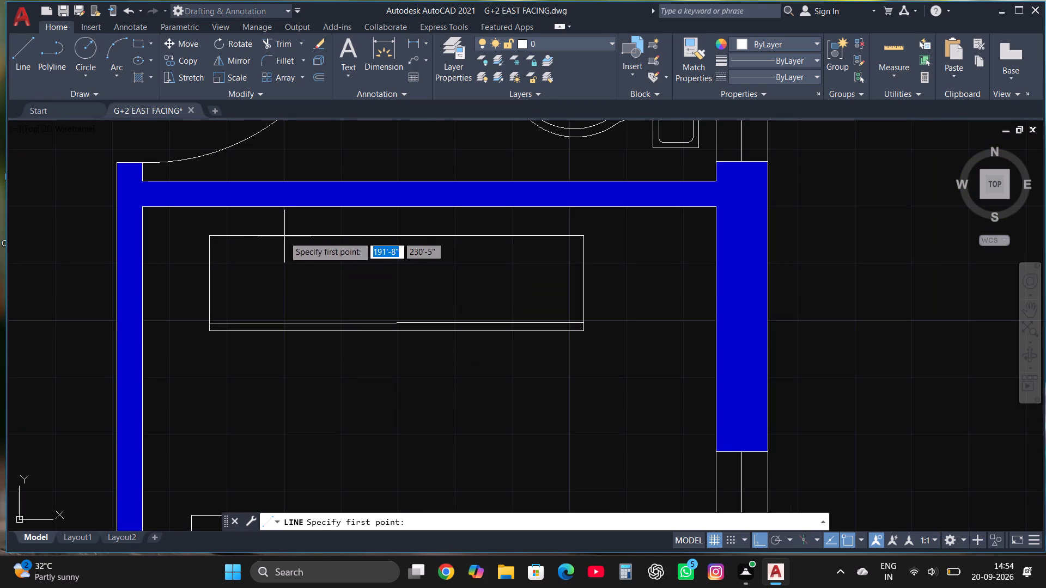
pyautogui.click(288, 322)
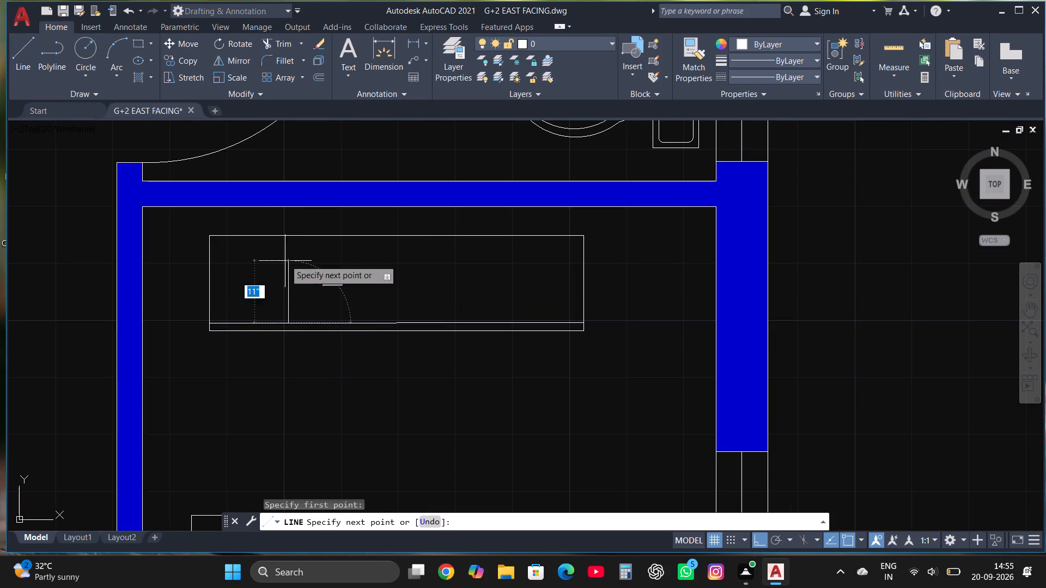
pyautogui.click(283, 228)
pyautogui.press('Escape')
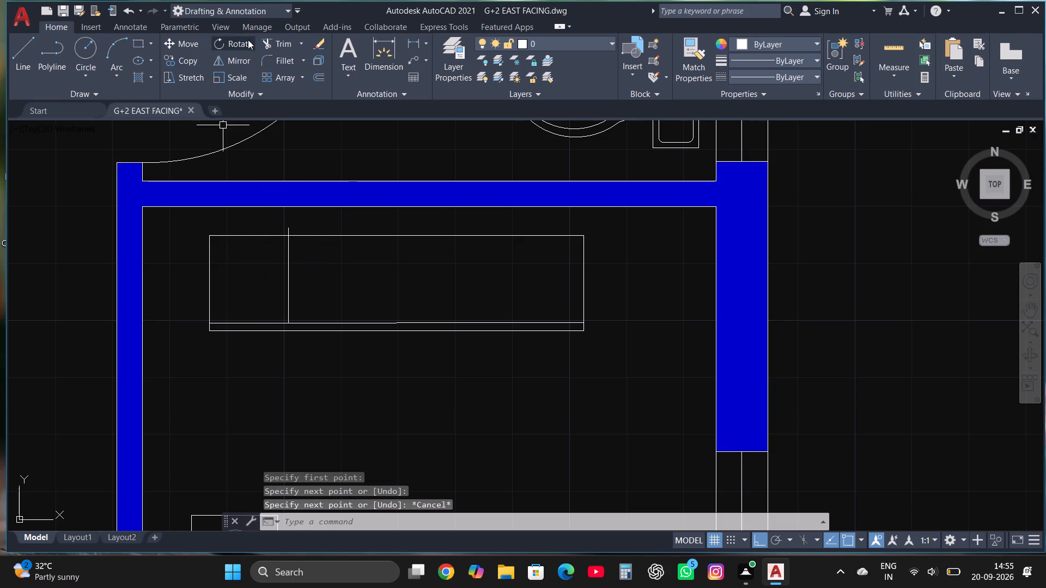
pyautogui.click(279, 45)
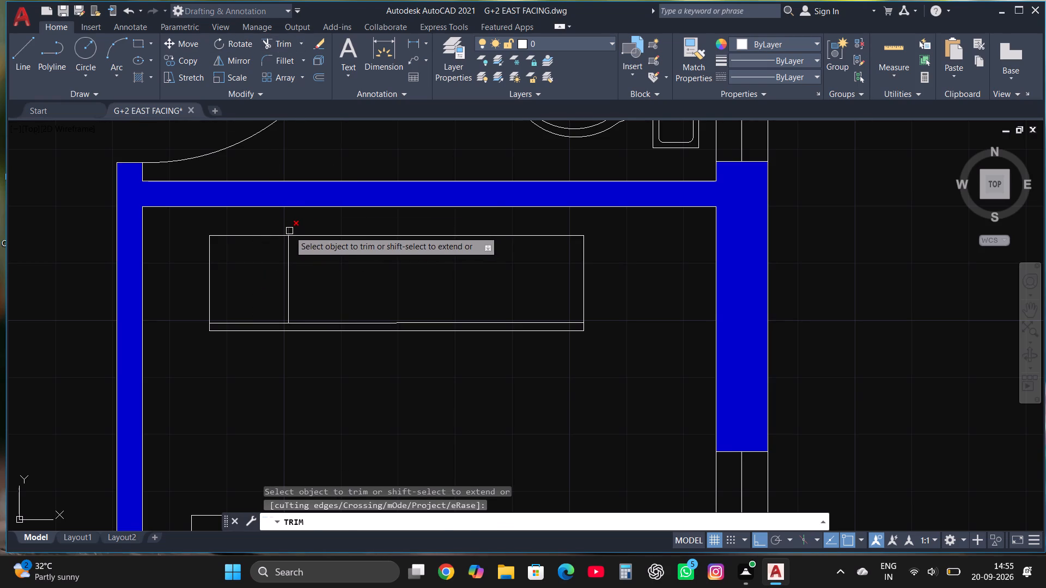
pyautogui.click(289, 231)
pyautogui.press('Escape')
# Copy the vertical divider three times to the right inside the rectangle, spaced about 1'-1" apart, using the Multiple option.
pyautogui.click(289, 258)
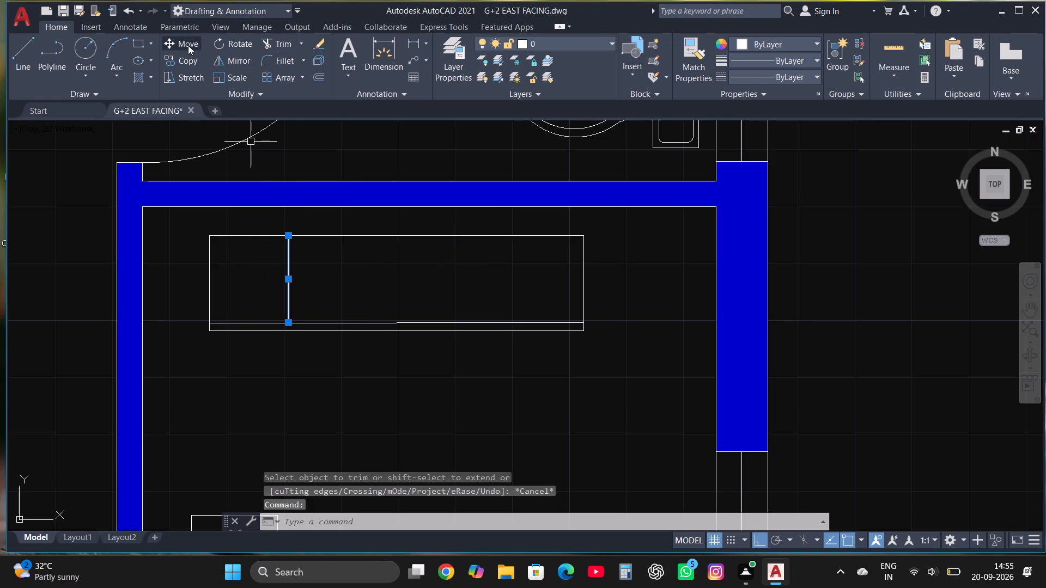
pyautogui.click(189, 63)
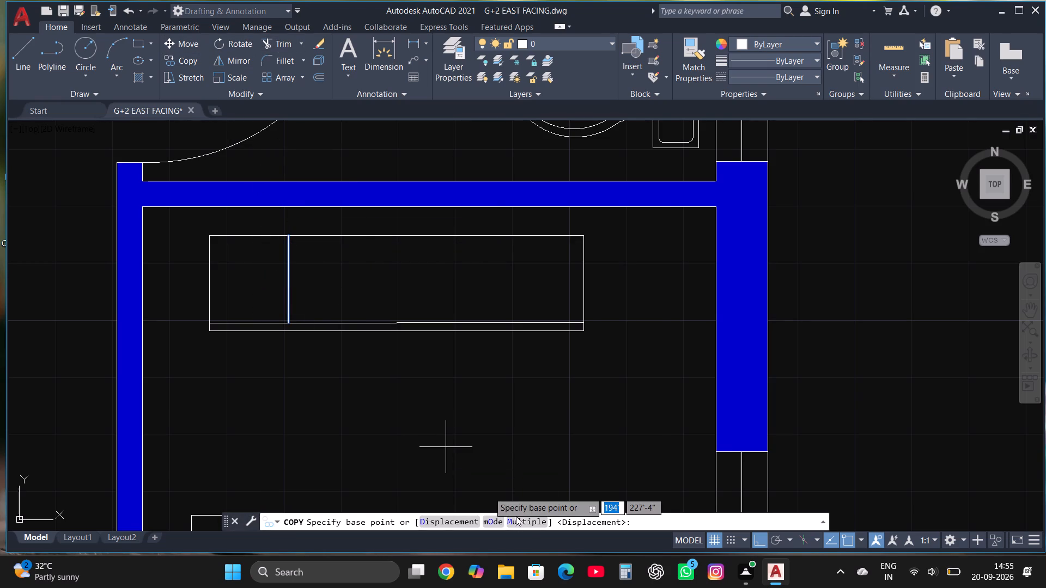
pyautogui.click(522, 520)
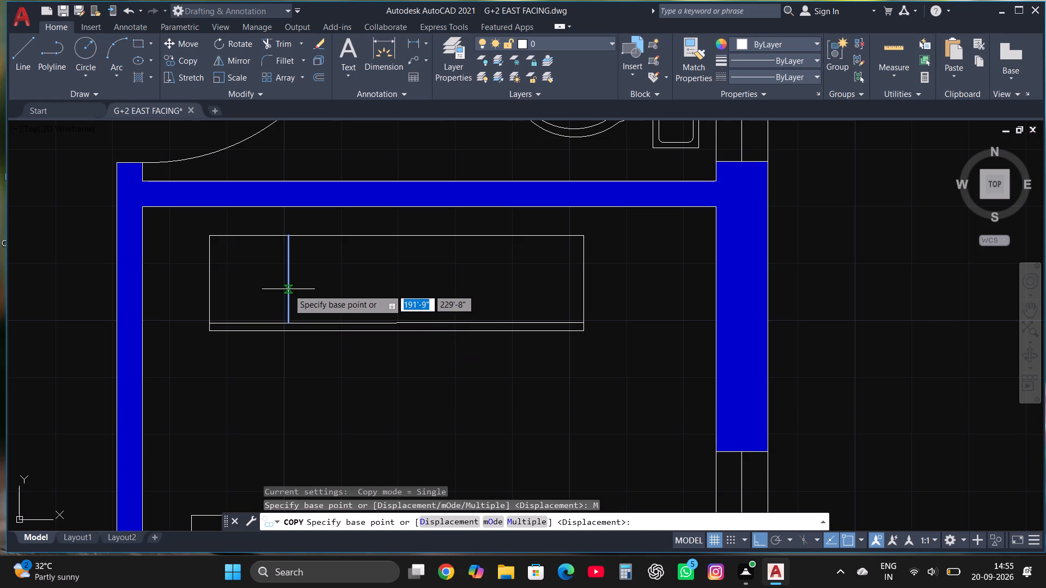
pyautogui.click(288, 289)
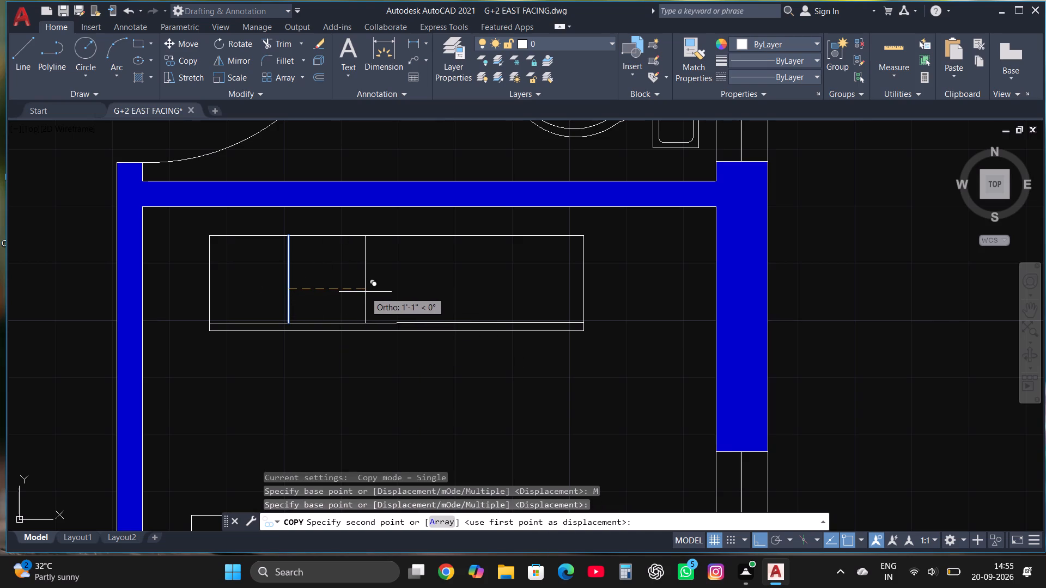
pyautogui.click(365, 292)
pyautogui.click(443, 293)
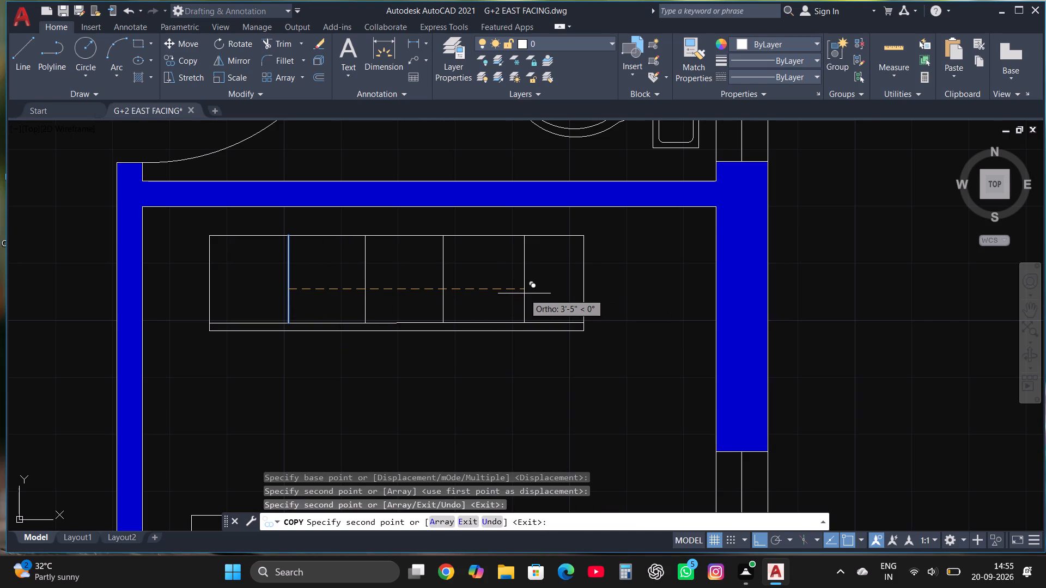
pyautogui.click(515, 293)
pyautogui.press('Escape')
# Fill the narrow strip along the lower edge of the divided rectangle with a Solid hatch.
pyautogui.scroll(-2, 496, 395)
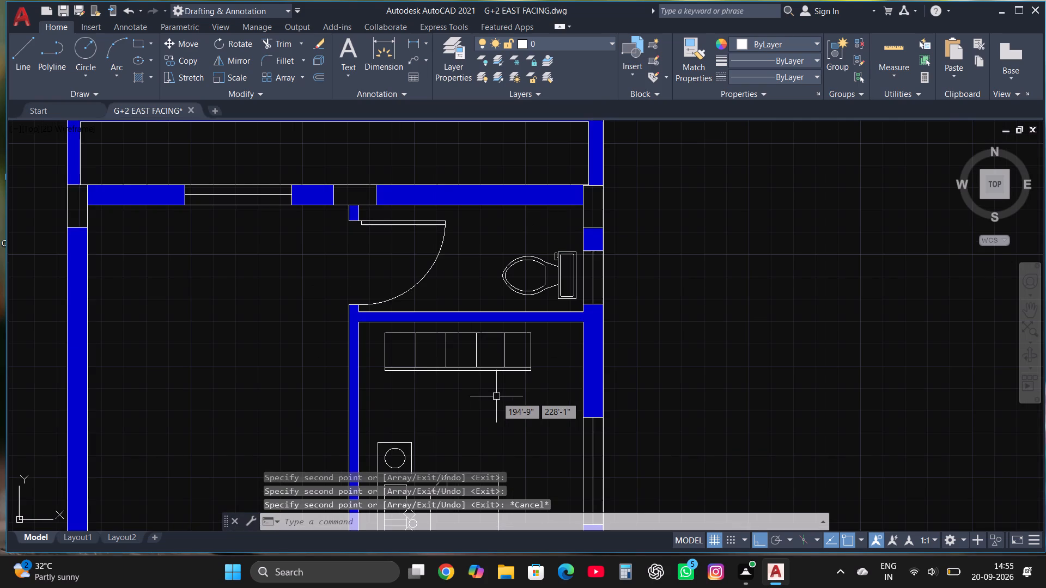
pyautogui.scroll(1, 446, 376)
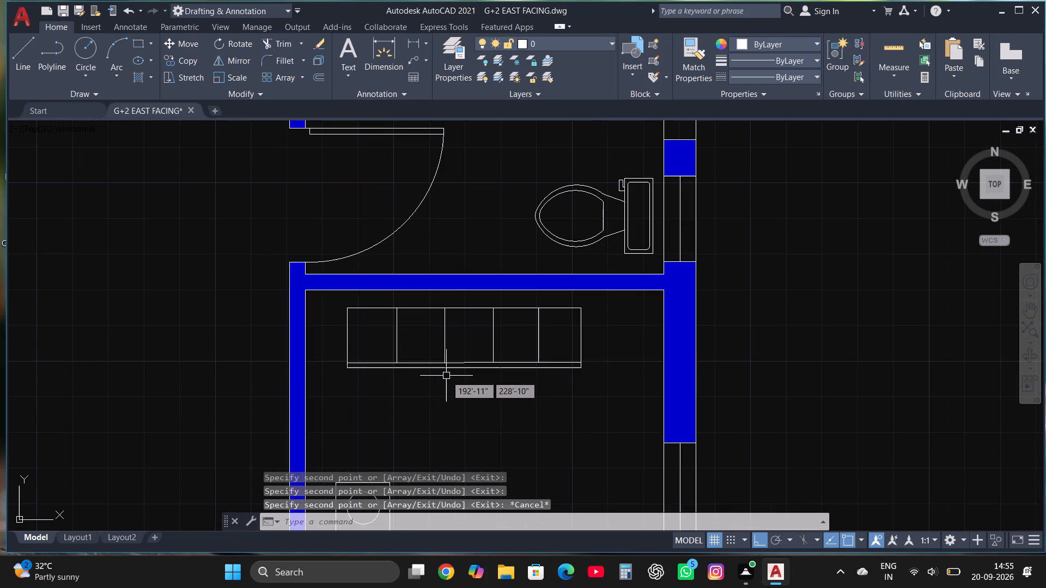
pyautogui.write('HAT')
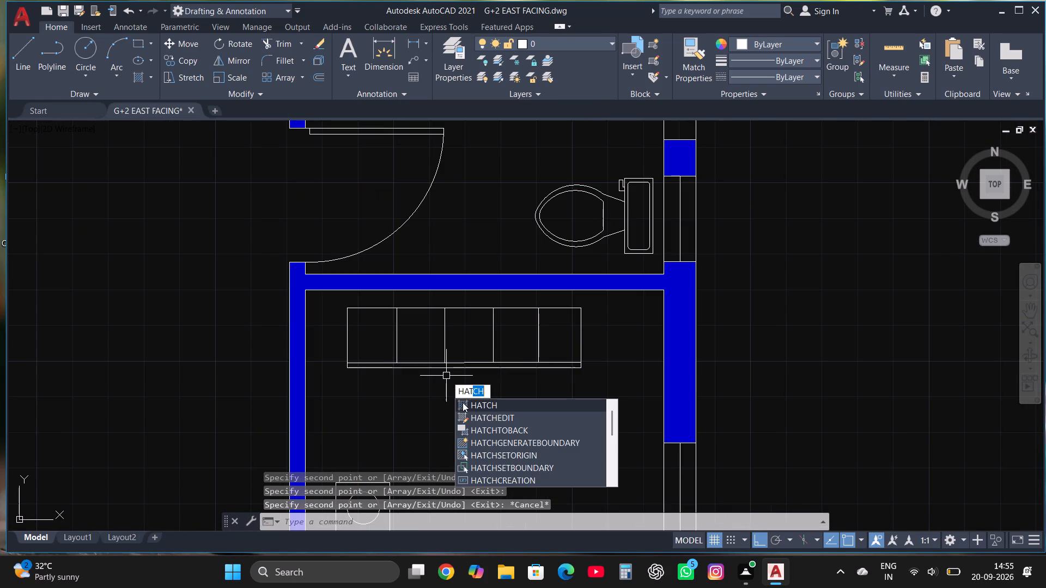
pyautogui.click(470, 407)
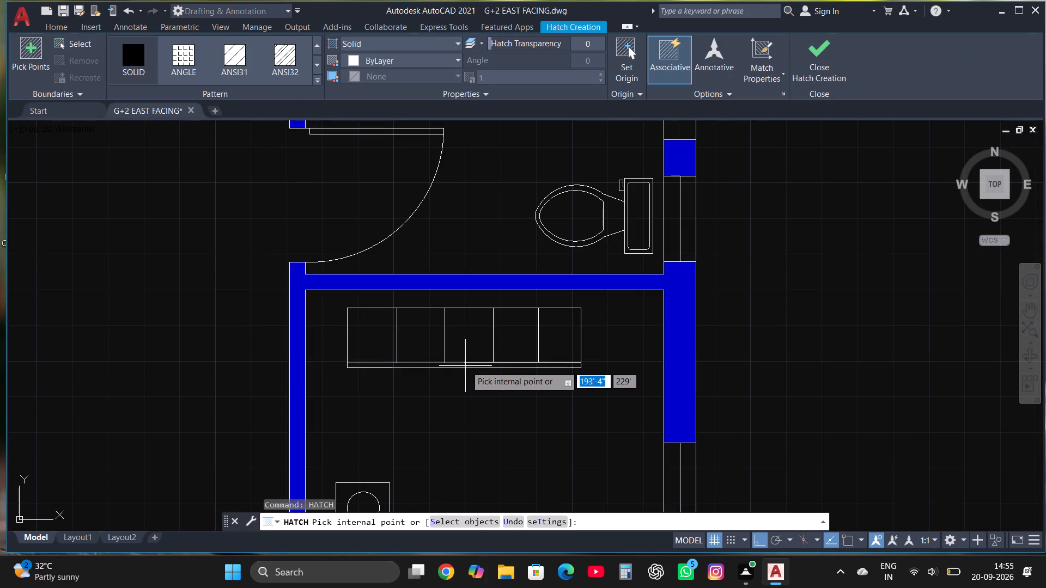
pyautogui.click(466, 366)
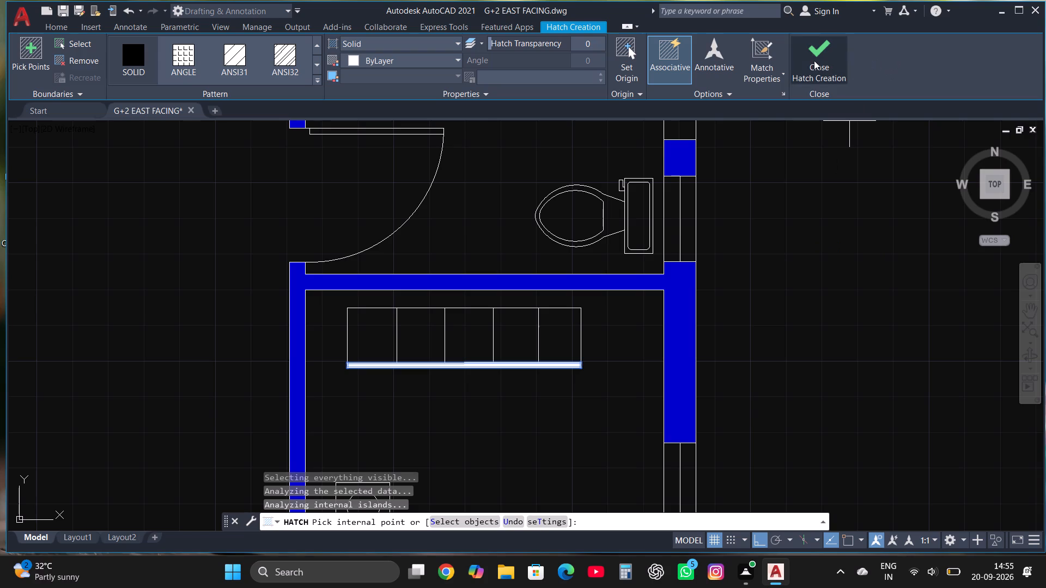
pyautogui.click(815, 56)
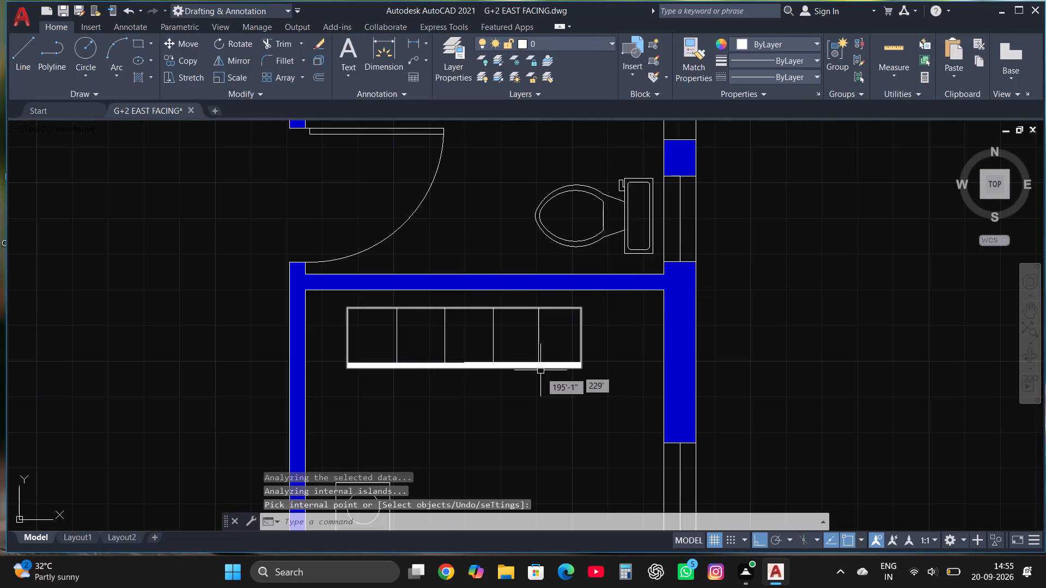
# Copy the washbasin from the lower toilet to the upper toilet, against its top wall, with Ortho off.
pyautogui.scroll(-2, 540, 377)
pyautogui.scroll(-1, 581, 273)
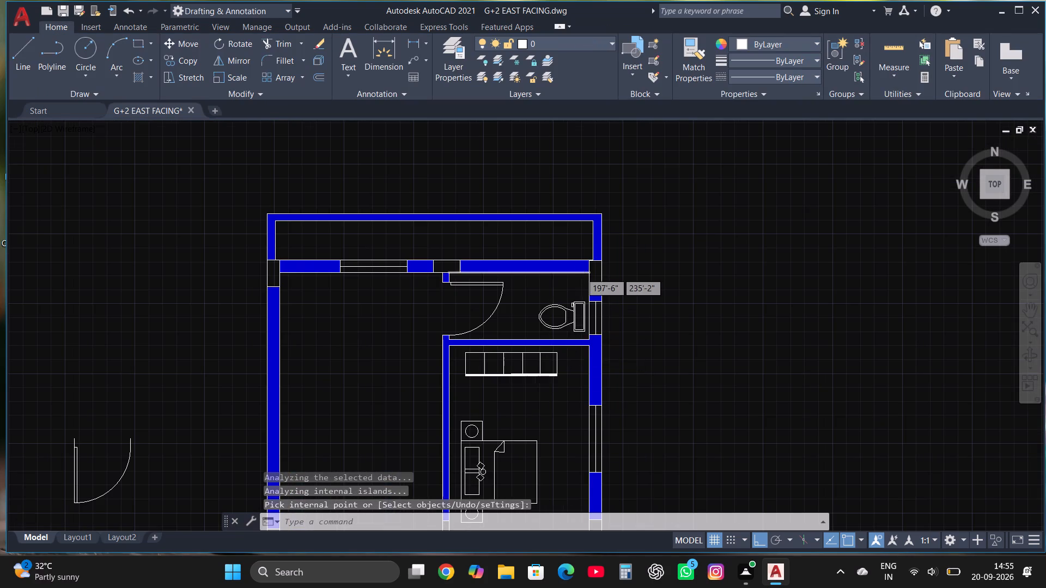
pyautogui.scroll(-2, 581, 273)
pyautogui.scroll(5, 509, 423)
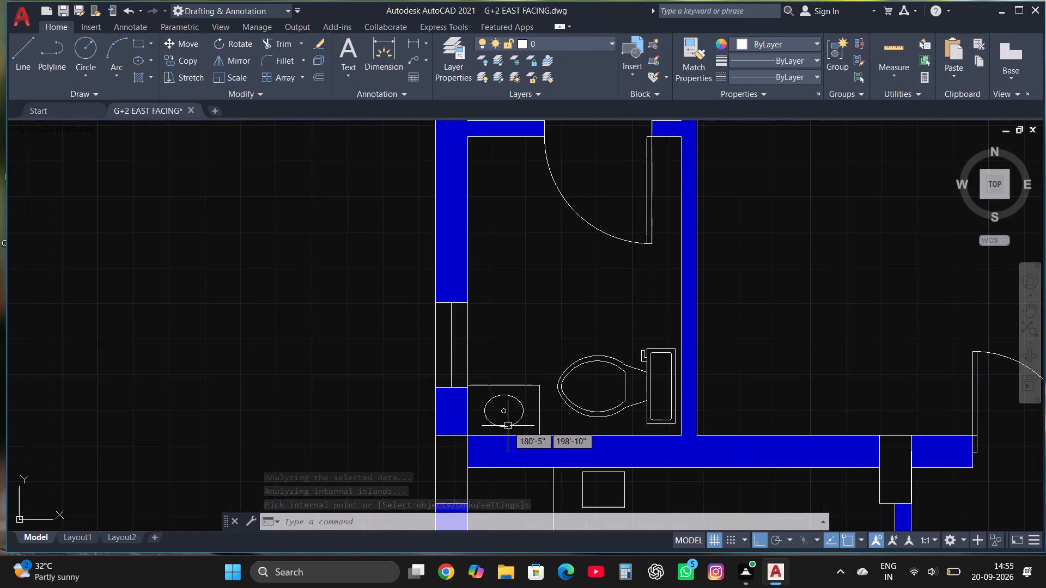
pyautogui.click(460, 456)
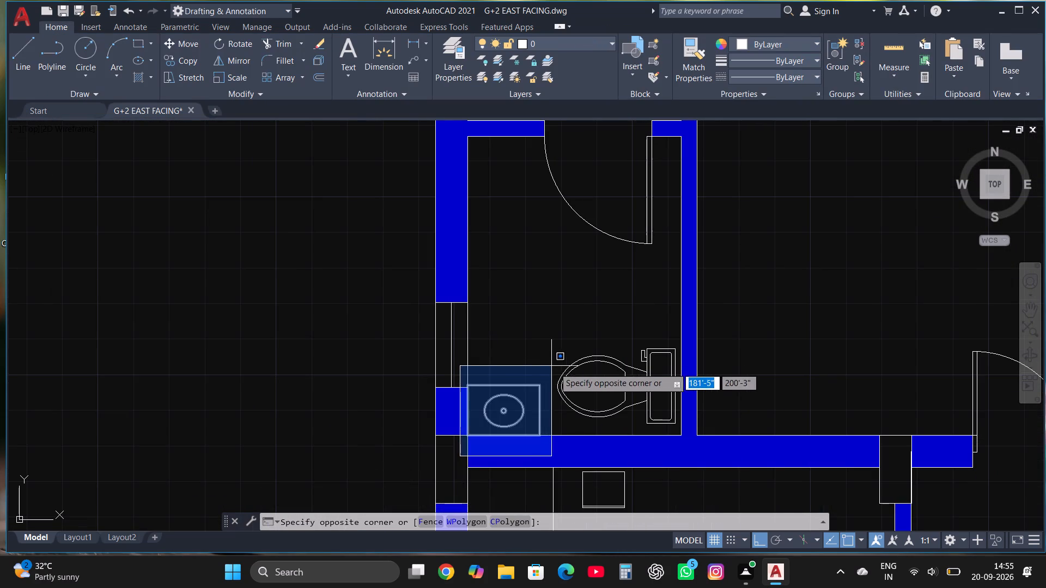
pyautogui.moveTo(555, 368); pyautogui.dragTo(550, 365)
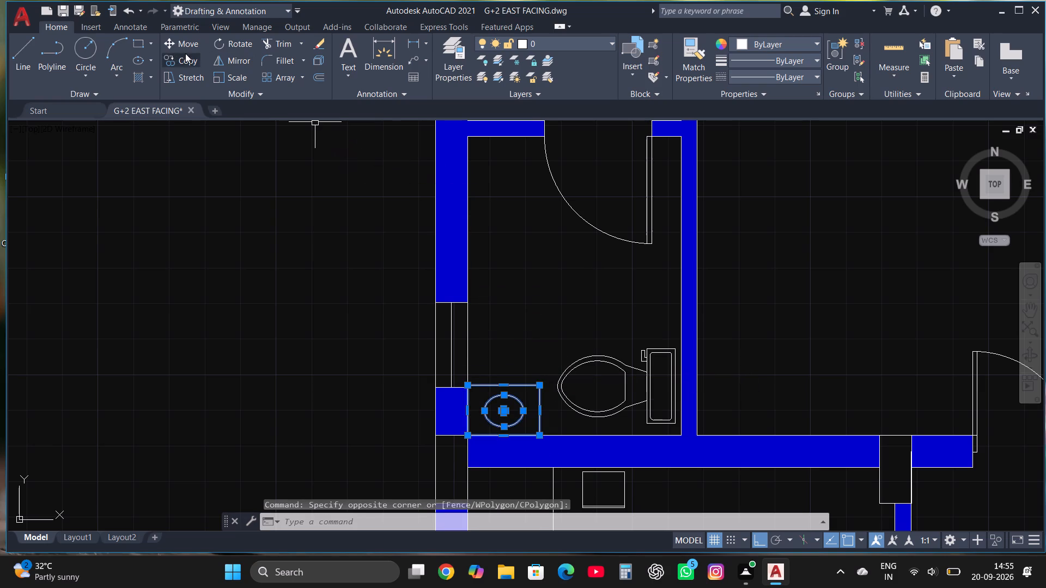
pyautogui.click(188, 63)
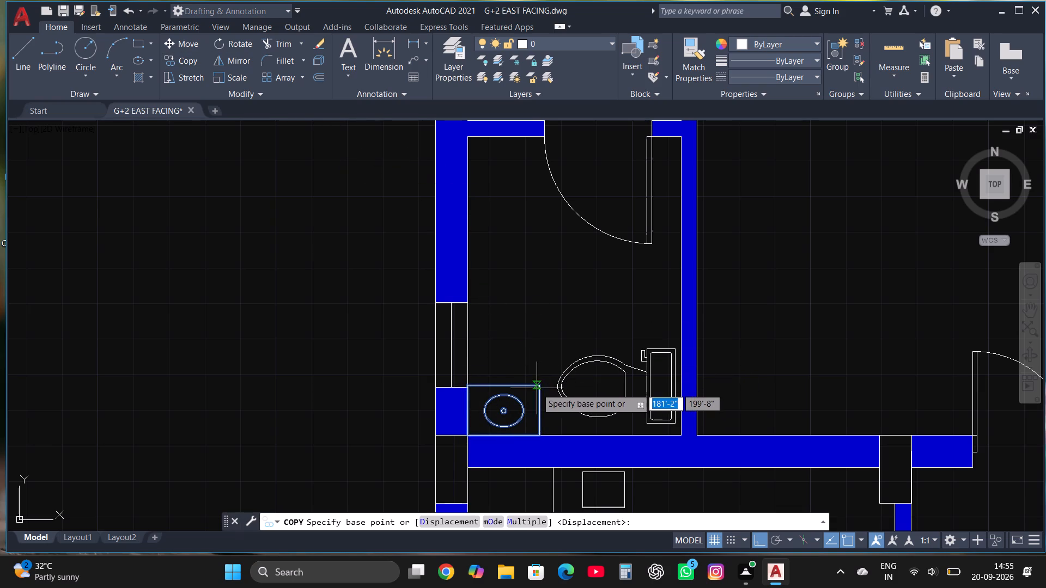
pyautogui.click(537, 388)
pyautogui.scroll(-3, 522, 431)
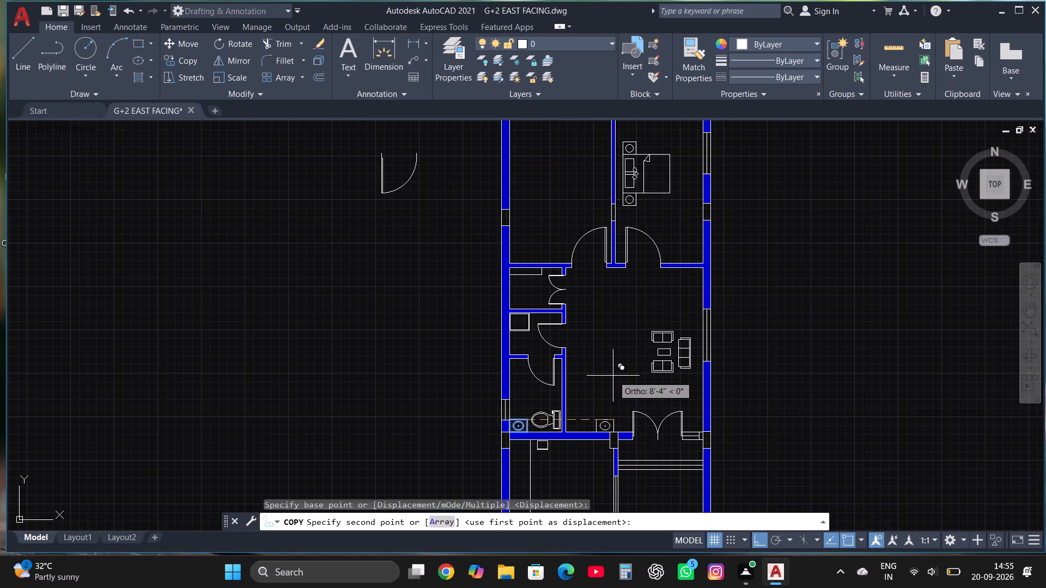
pyautogui.press('F8')
pyautogui.scroll(-2, 617, 400)
pyautogui.scroll(4, 637, 254)
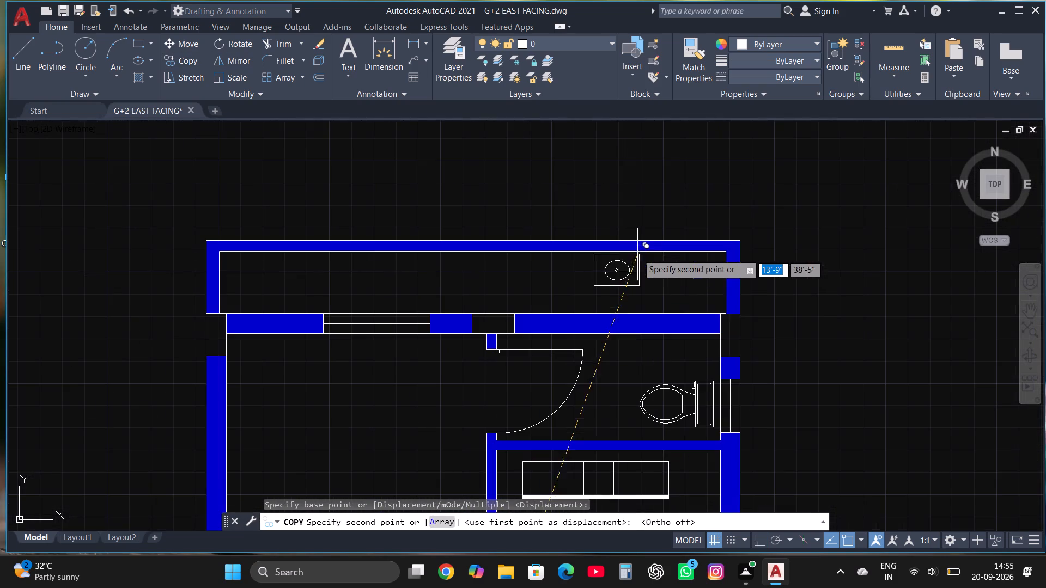
pyautogui.scroll(3, 653, 335)
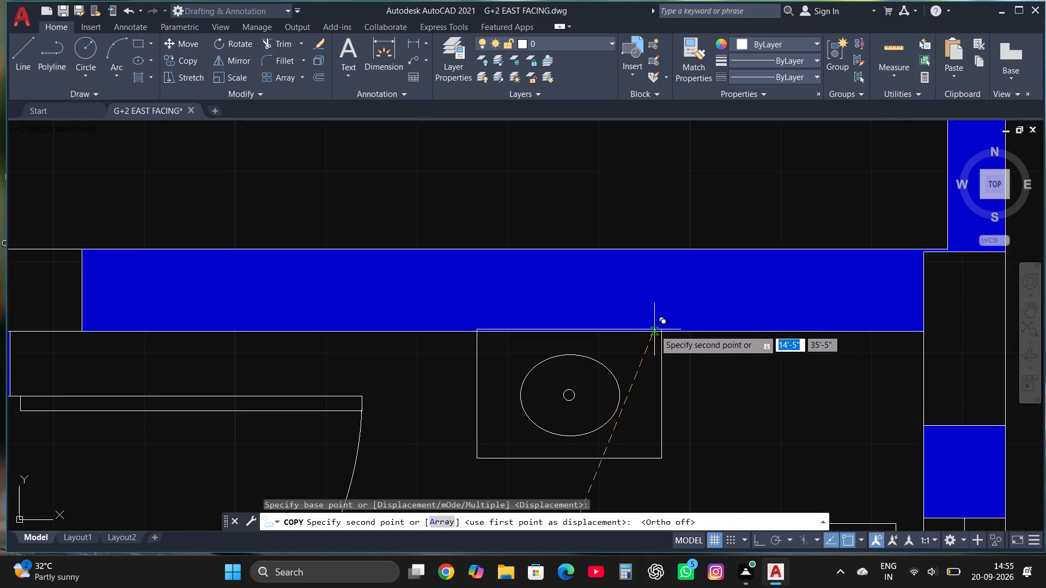
pyautogui.click(662, 331)
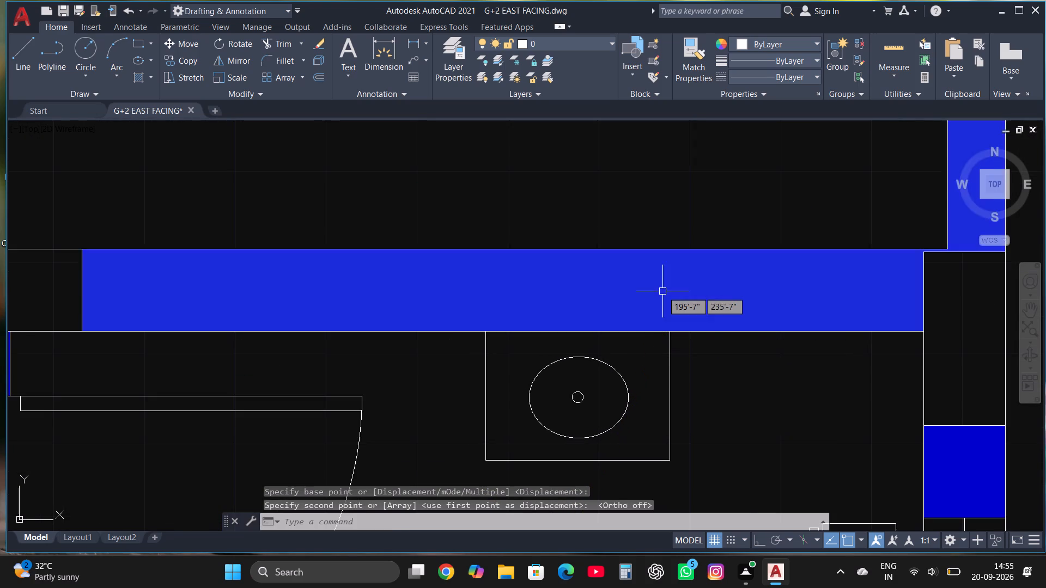
pyautogui.scroll(-5, 662, 291)
pyautogui.press('Escape')
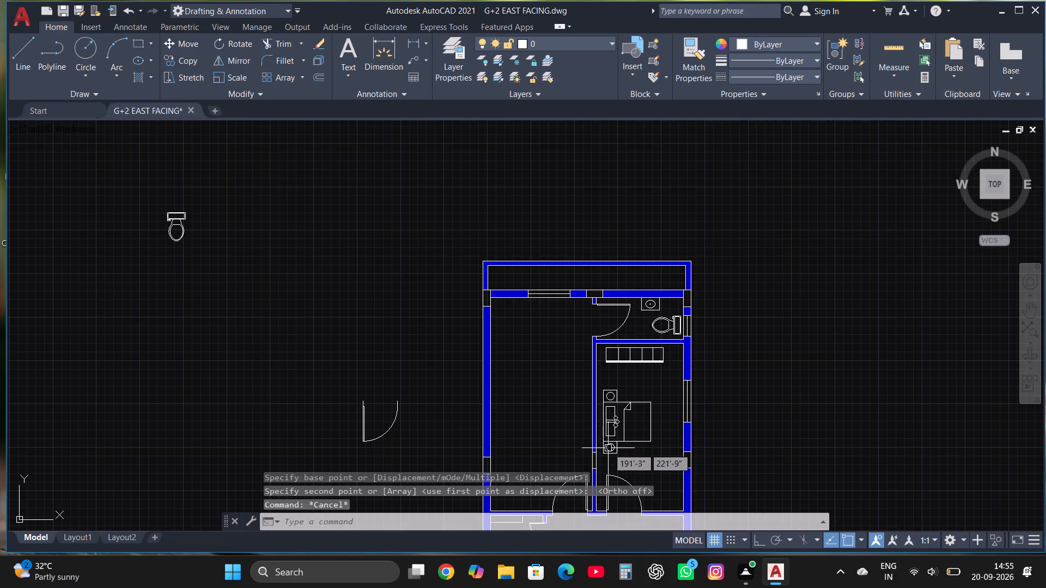
# Copy the bed set with side tables and pillows from the right bedroom into the left bedroom, near its left wall.
pyautogui.scroll(1, 605, 465)
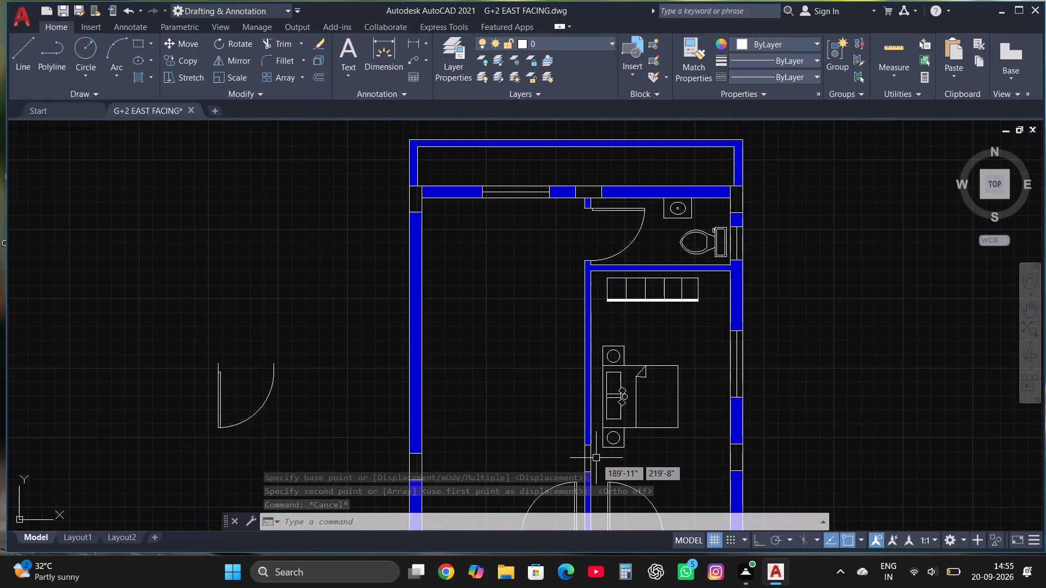
pyautogui.click(596, 458)
pyautogui.click(702, 333)
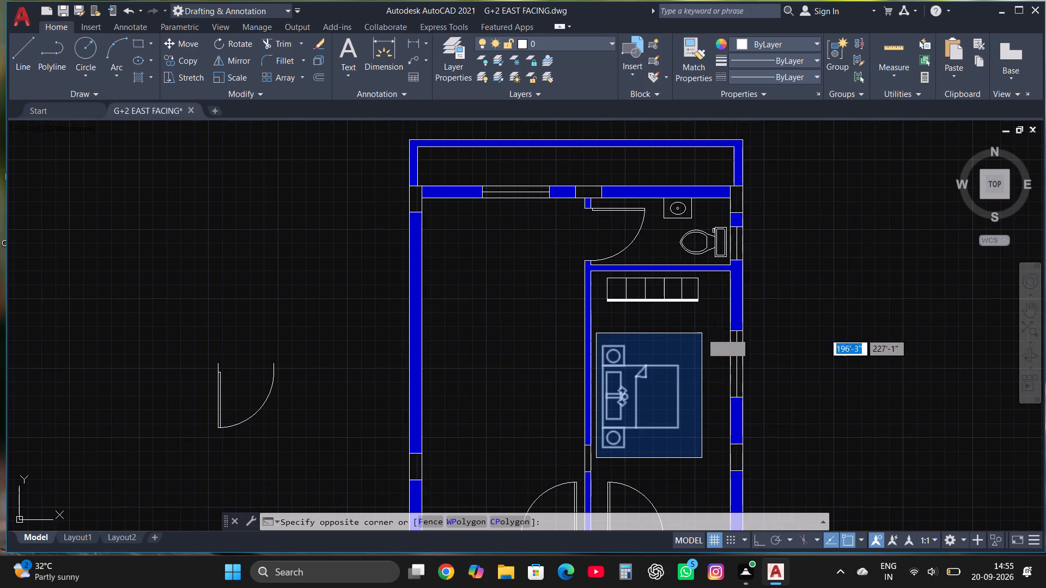
pyautogui.click(189, 62)
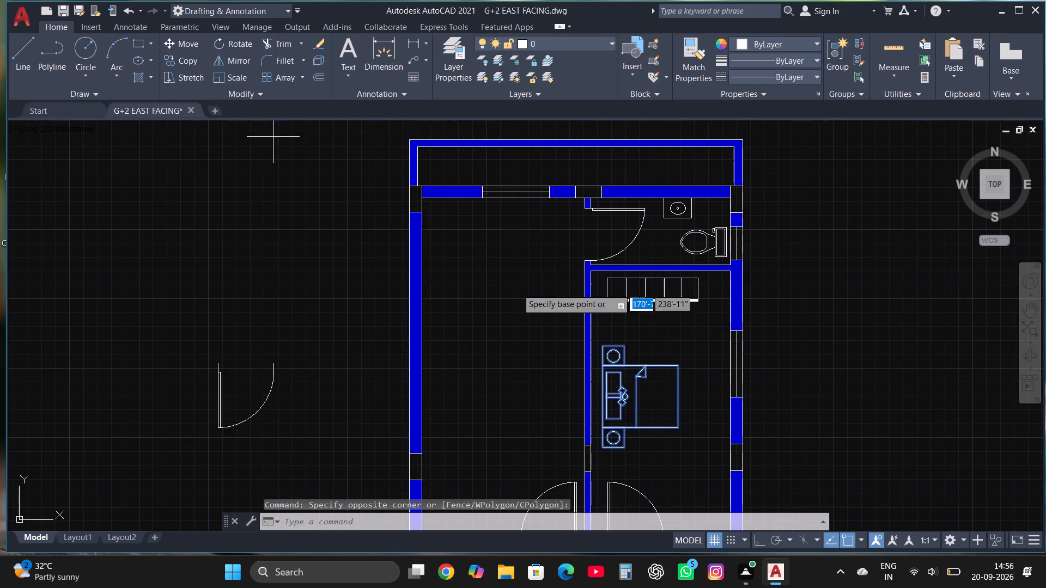
pyautogui.click(605, 350)
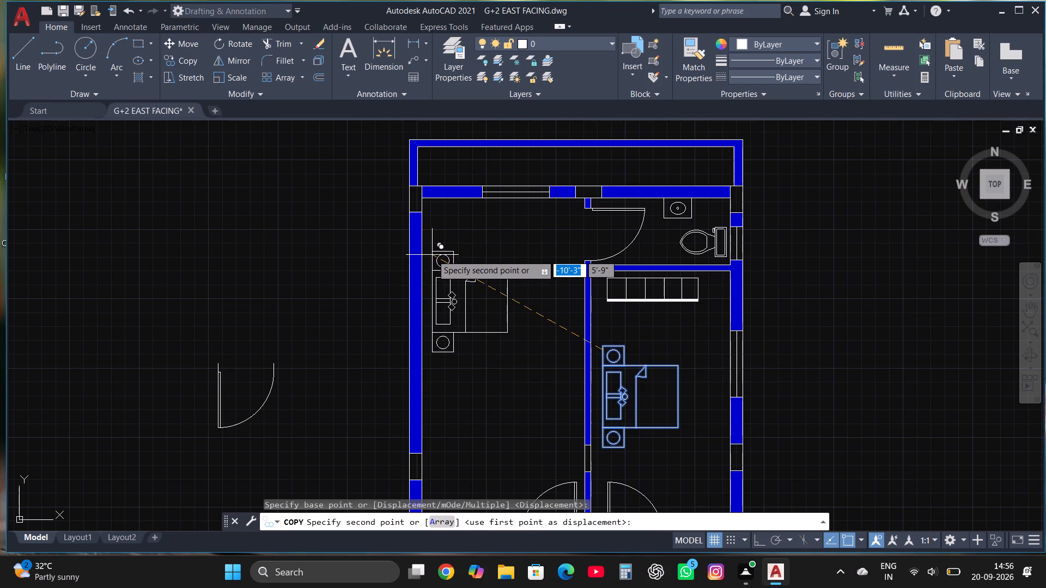
pyautogui.click(432, 259)
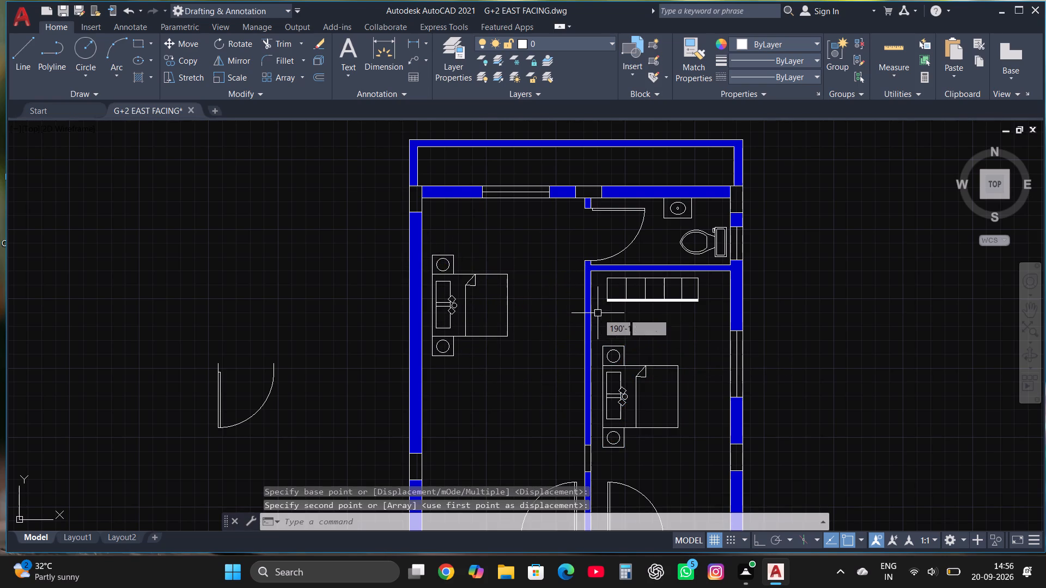
# Copy the divided wardrobe from the right bedroom to the left bedroom, above the bed and just below the top wall.
pyautogui.click(598, 313)
pyautogui.click(704, 275)
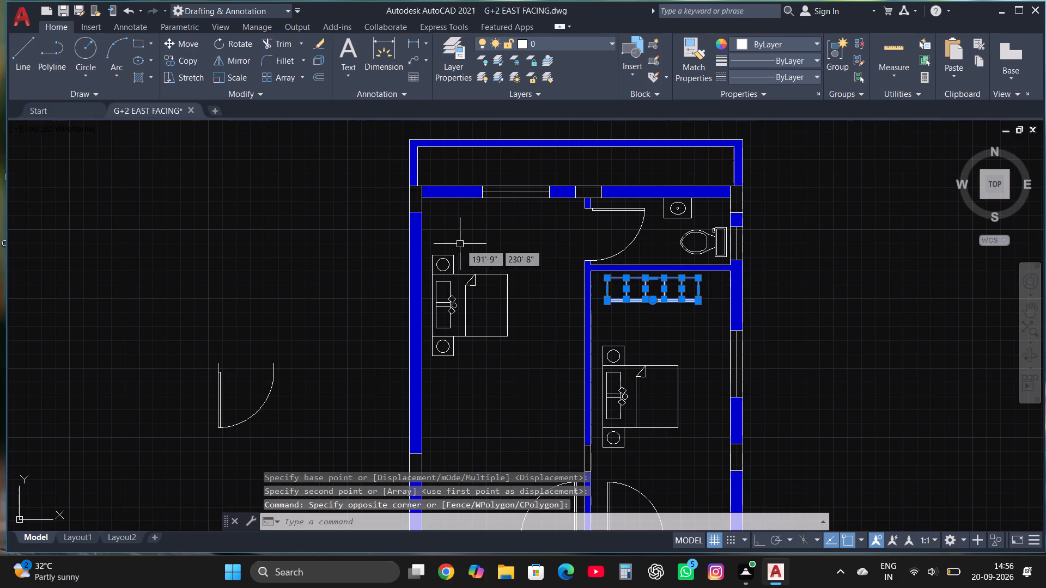
pyautogui.click(191, 58)
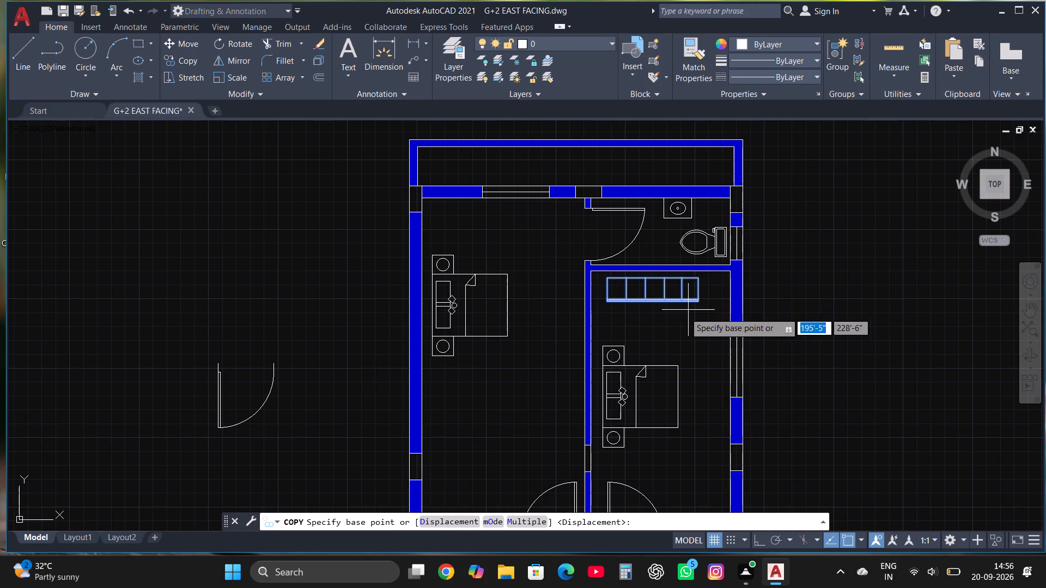
pyautogui.click(667, 298)
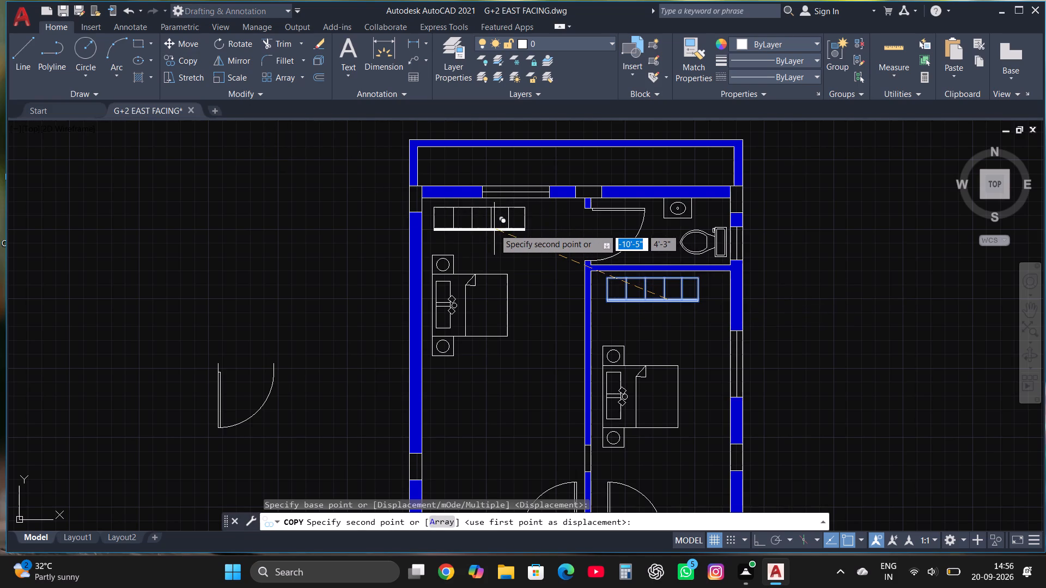
pyautogui.click(490, 228)
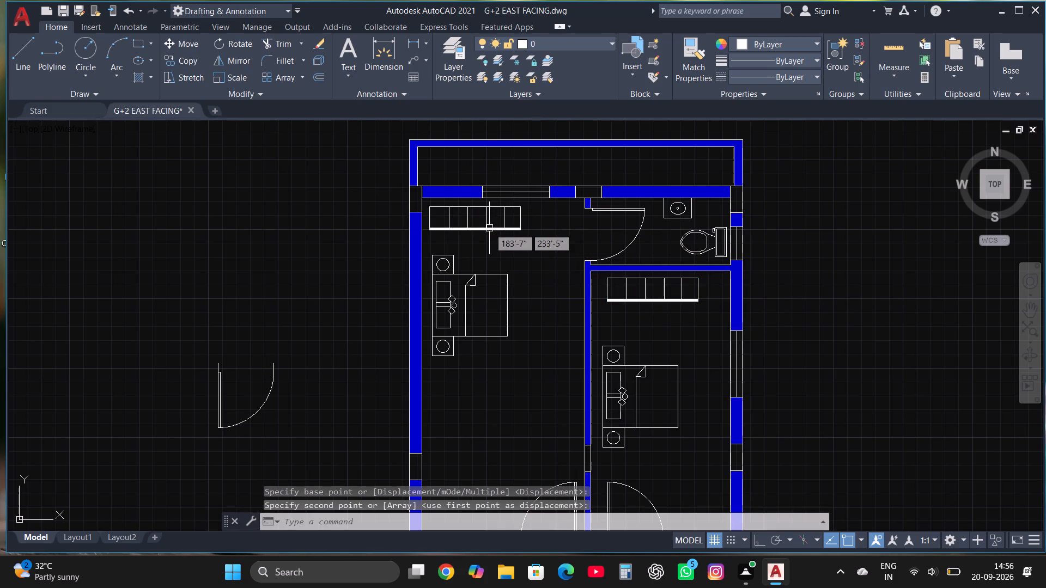
# Draw a small rectangle for an armchair seat in the open floor area below the bed in the left bedroom.
pyautogui.press('Escape')
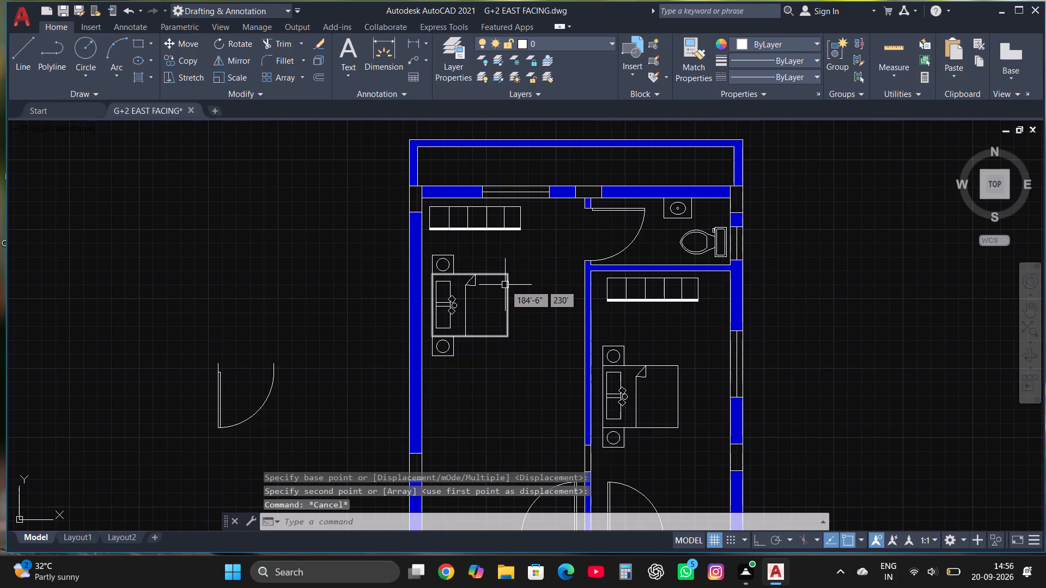
pyautogui.scroll(-1, 525, 228)
pyautogui.scroll(2, 534, 341)
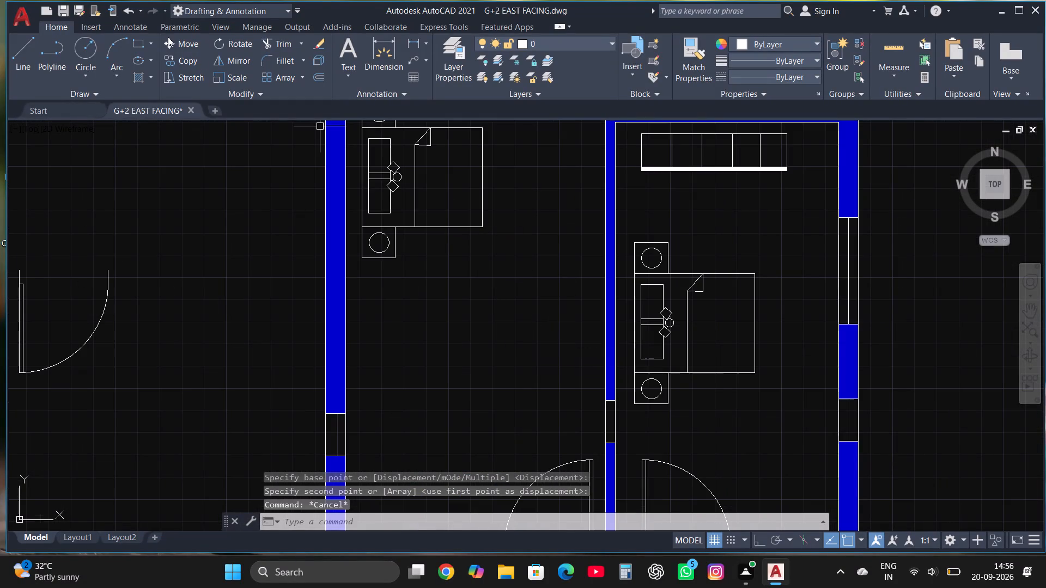
pyautogui.click(138, 42)
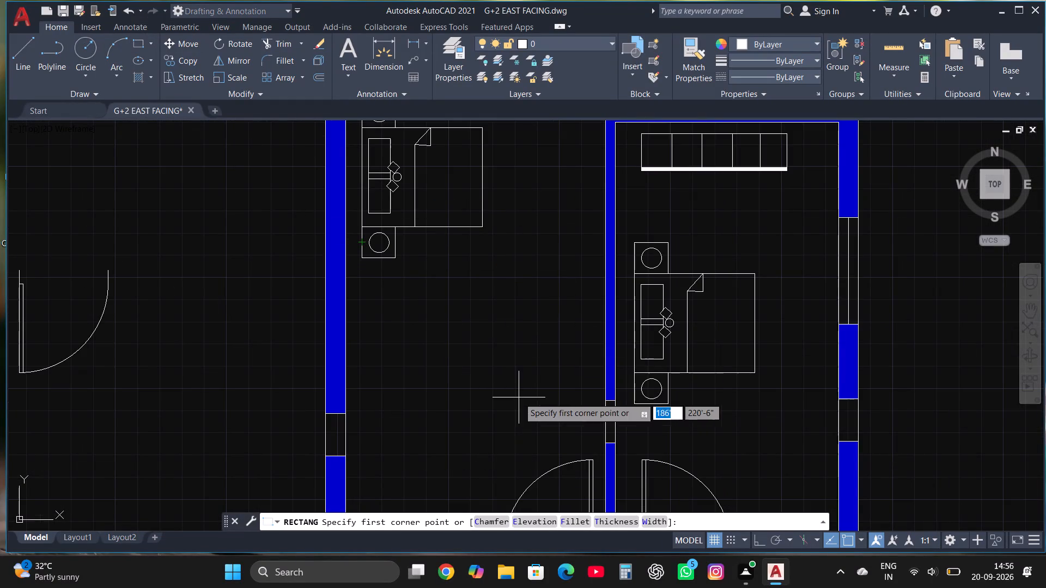
pyautogui.click(519, 397)
pyautogui.click(556, 363)
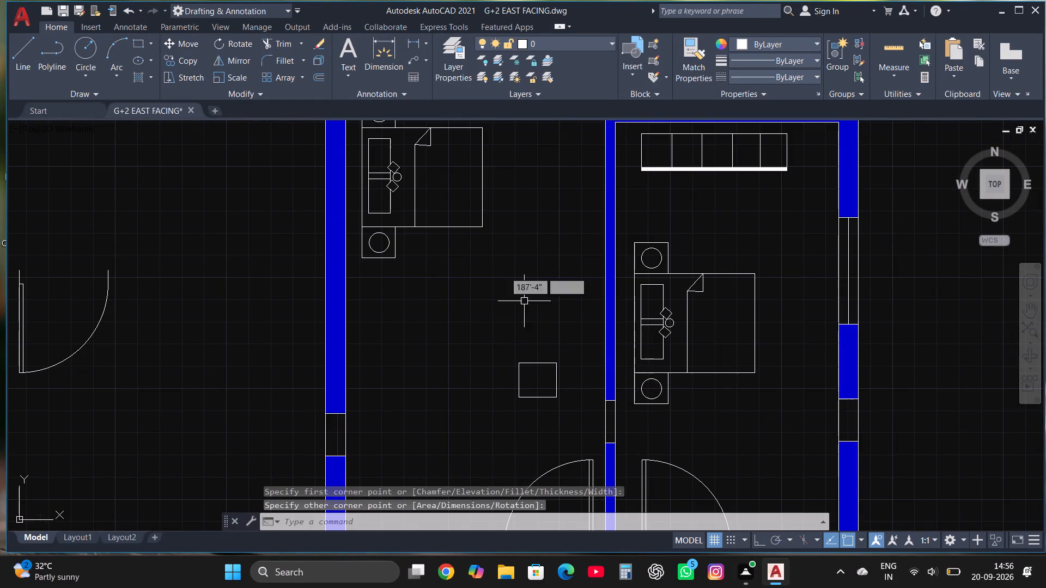
# Outline the seat's top, right and bottom sides with lines about 1'-10" wide and 1'-11" high, flush on the left, with Ortho on.
pyautogui.click(15, 49)
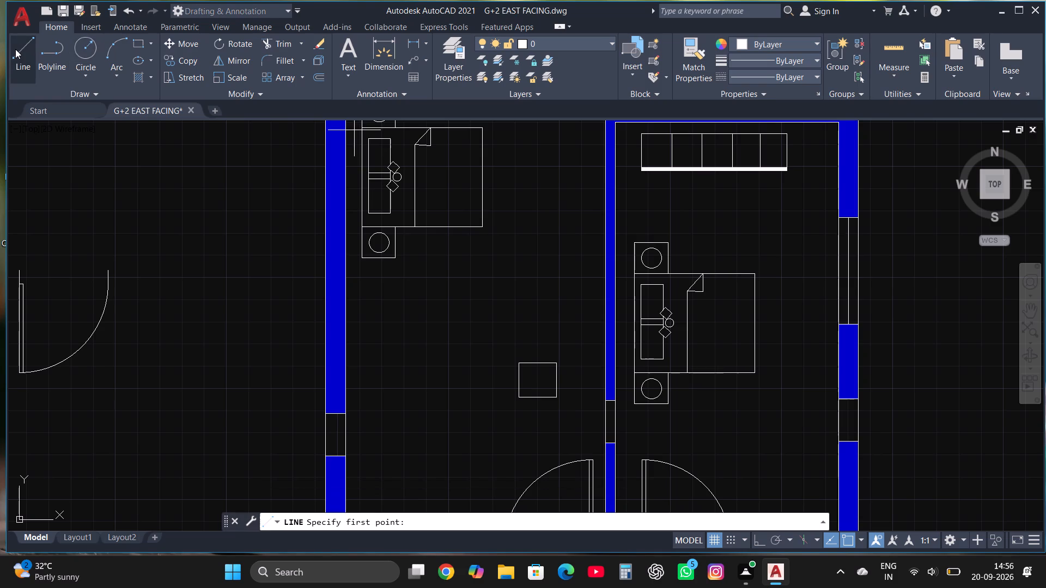
pyautogui.click(519, 364)
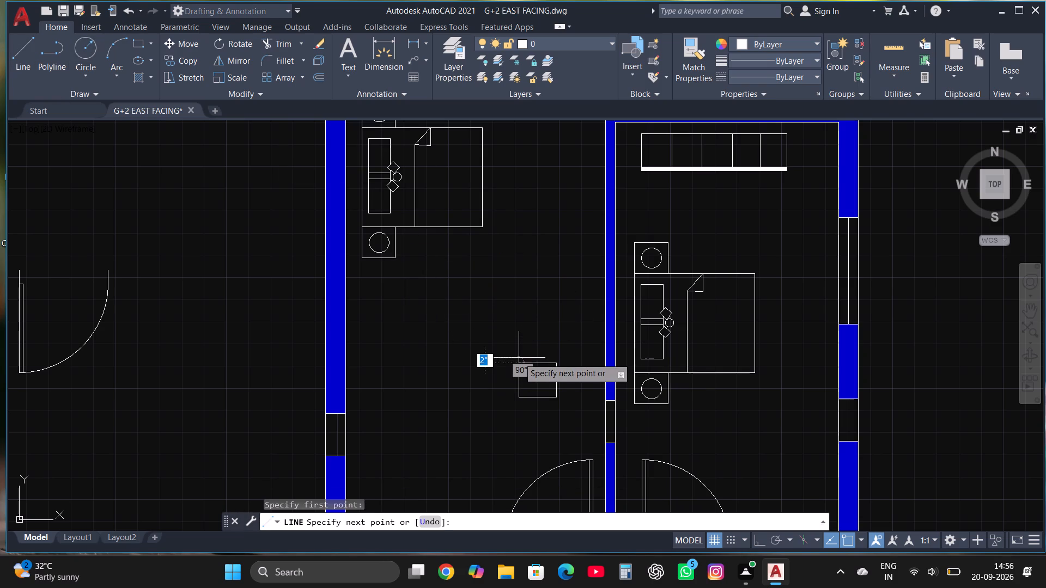
pyautogui.click(519, 353)
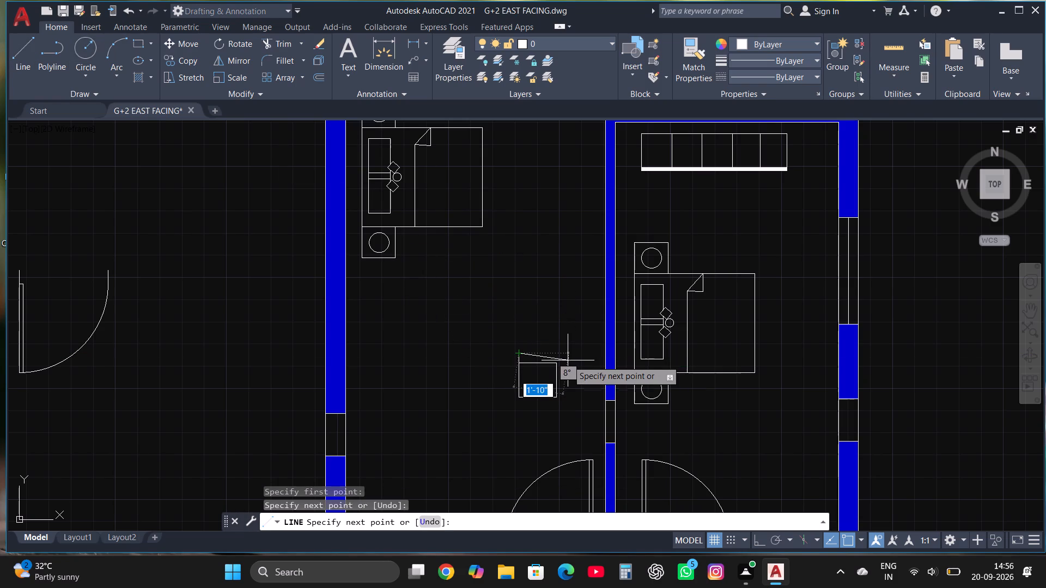
pyautogui.press('F8')
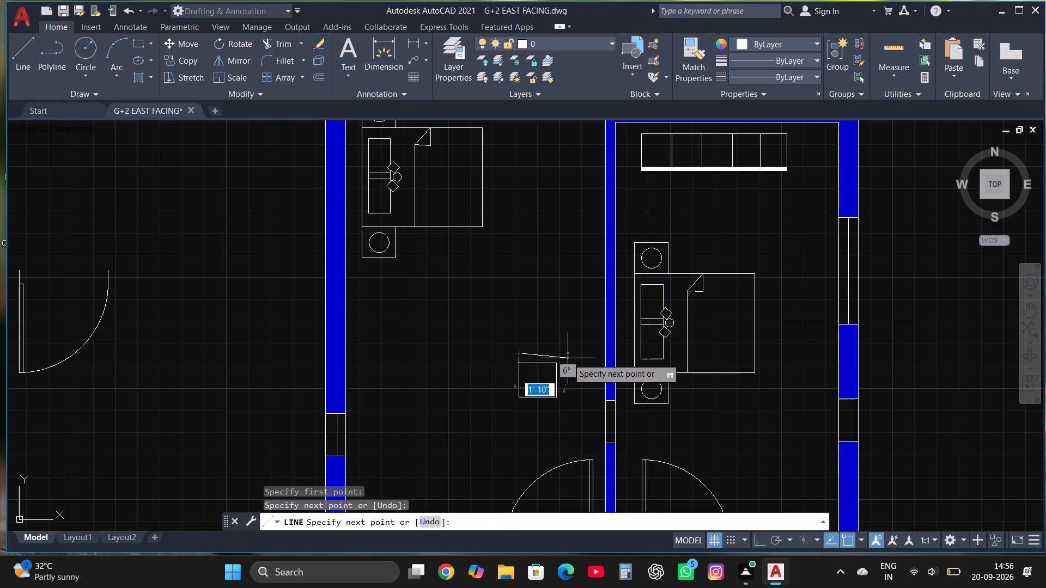
pyautogui.click(568, 358)
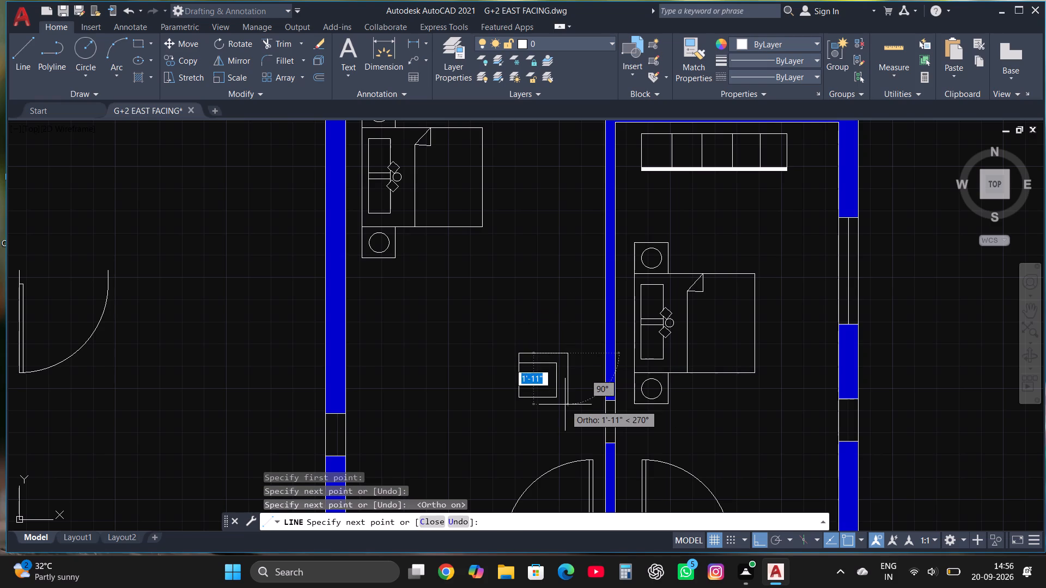
pyautogui.click(565, 406)
pyautogui.scroll(2, 549, 408)
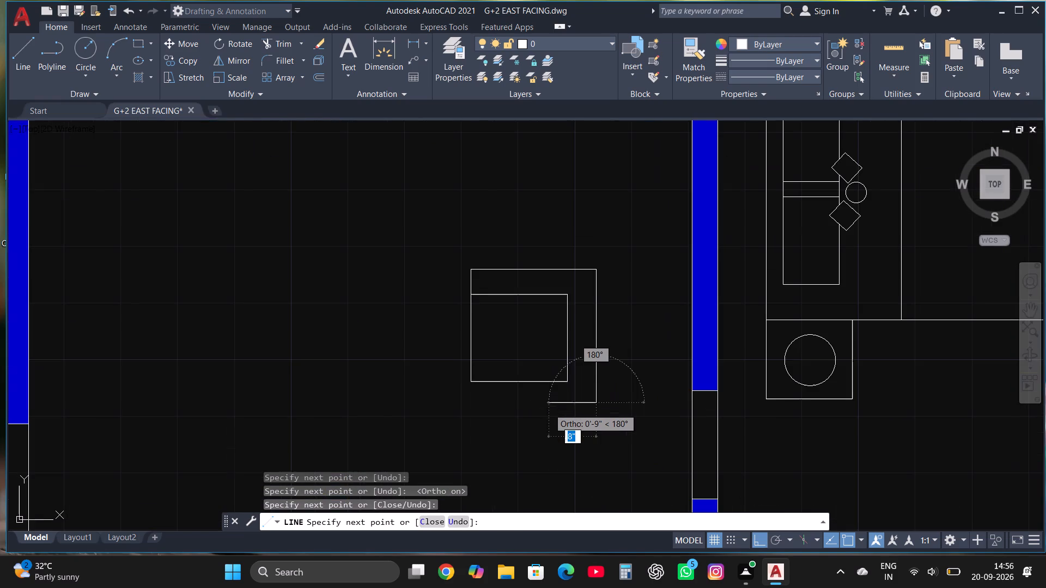
pyautogui.click(471, 396)
pyautogui.click(471, 371)
pyautogui.press('Escape')
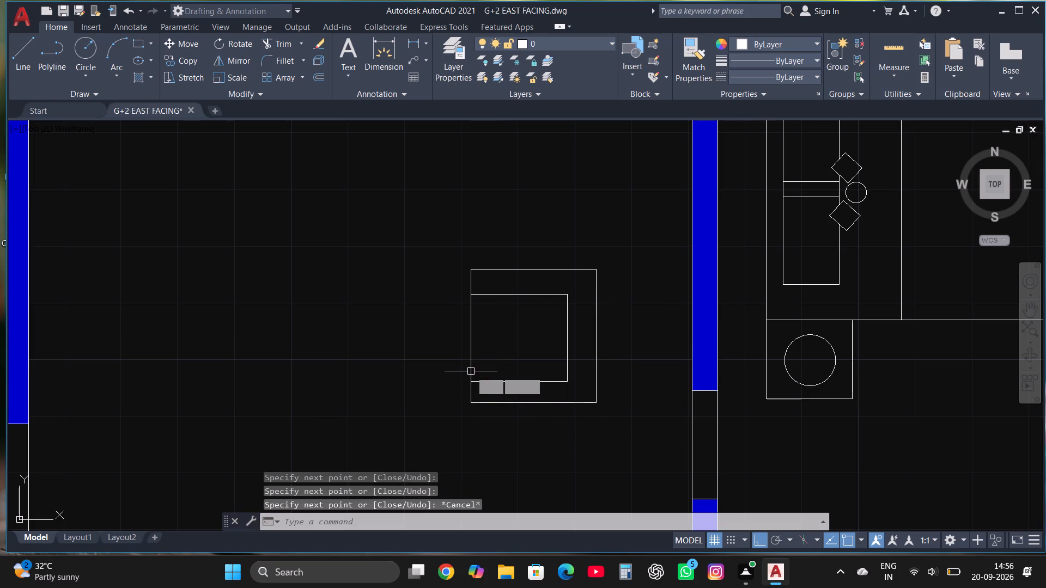
# Shift the armchair outline's bottom line slightly downward to widen the lower armrest.
pyautogui.click(522, 404)
pyautogui.click(531, 406)
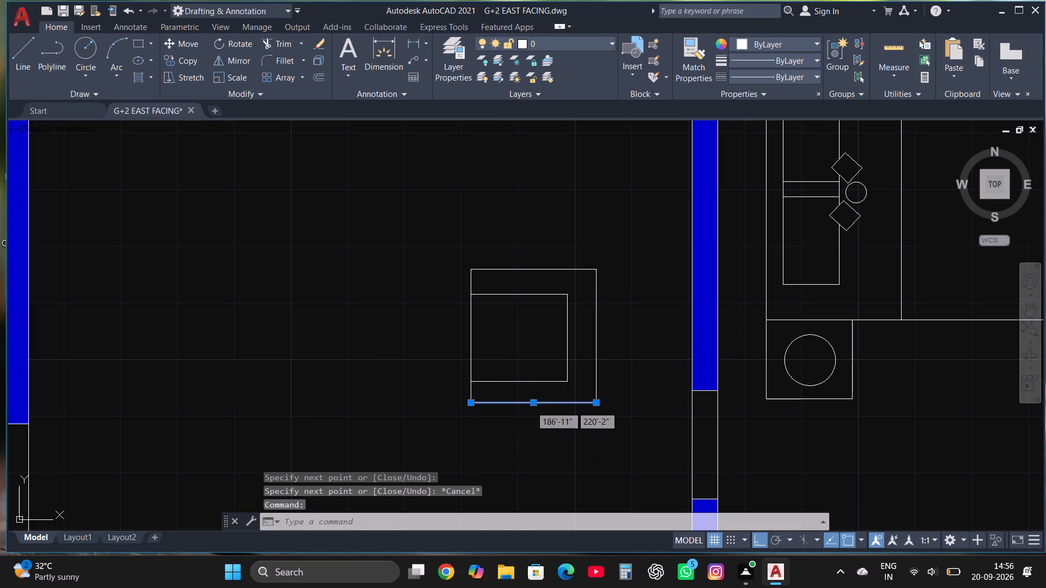
pyautogui.click(531, 409)
pyautogui.press('Escape')
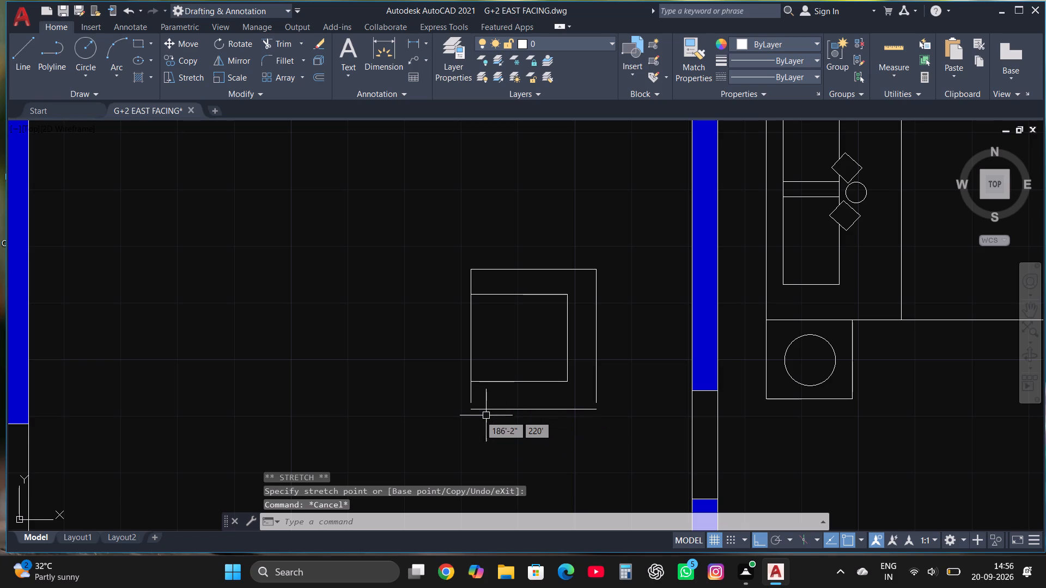
# Stretch the lower ends of the armchair outline's left and right sides down to meet the bottom line.
pyautogui.scroll(1, 477, 415)
pyautogui.click(469, 383)
pyautogui.click(469, 393)
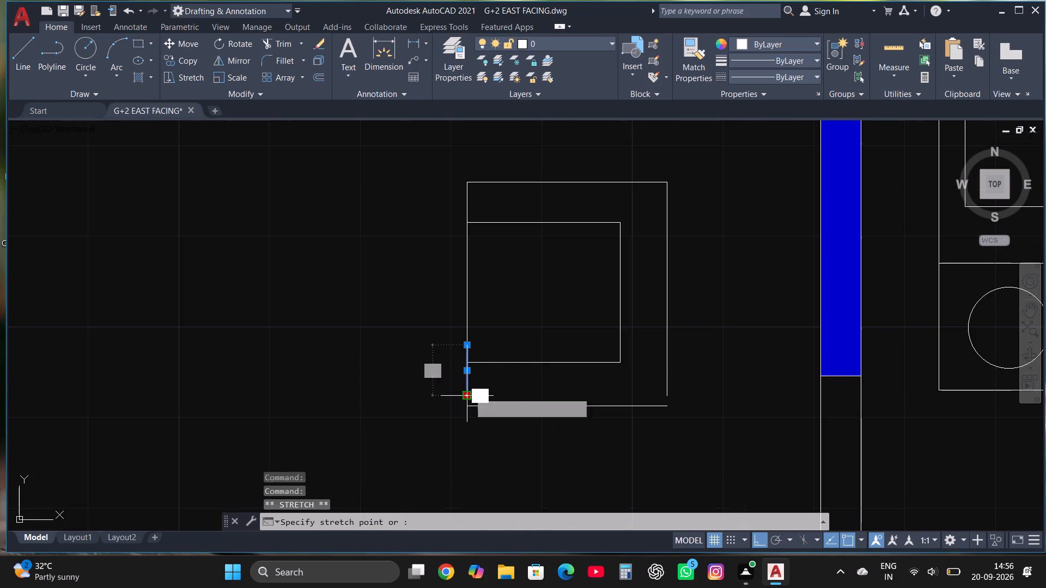
pyautogui.click(469, 405)
pyautogui.press('Escape')
pyautogui.scroll(-2, 484, 443)
pyautogui.press('Escape')
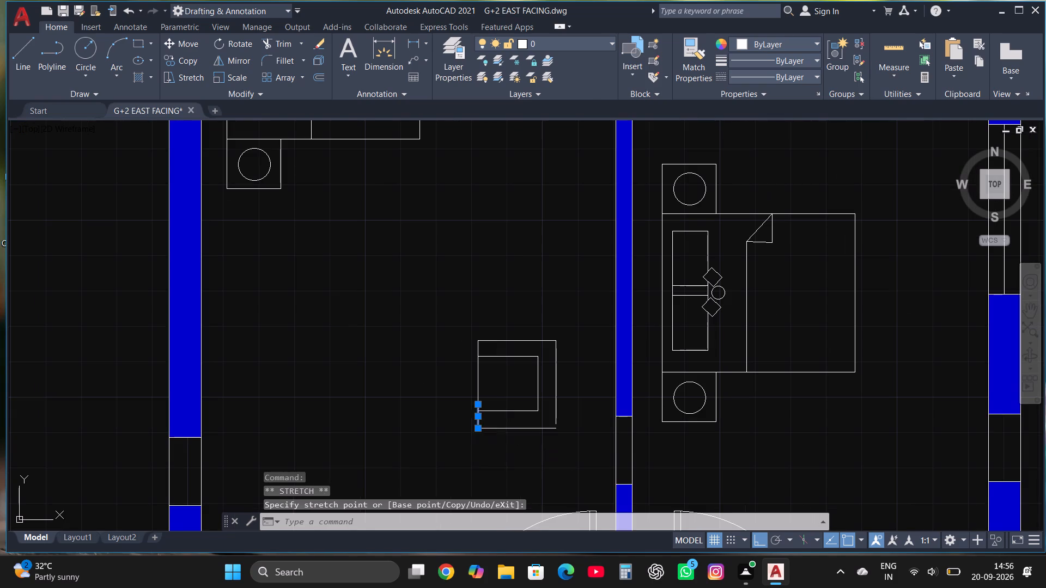
pyautogui.scroll(2, 558, 431)
pyautogui.click(554, 399)
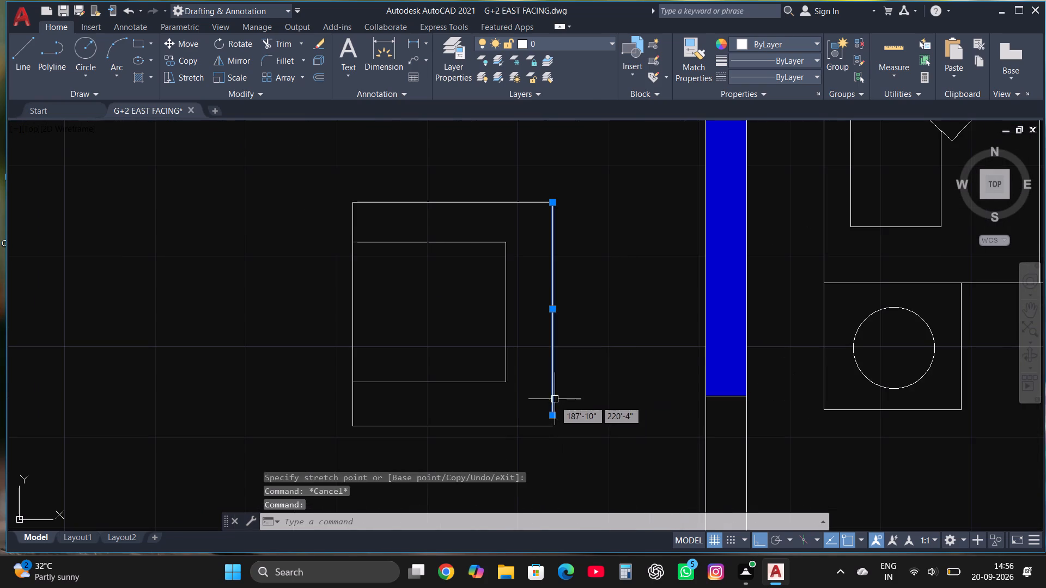
pyautogui.click(554, 417)
pyautogui.click(553, 428)
pyautogui.press('Escape')
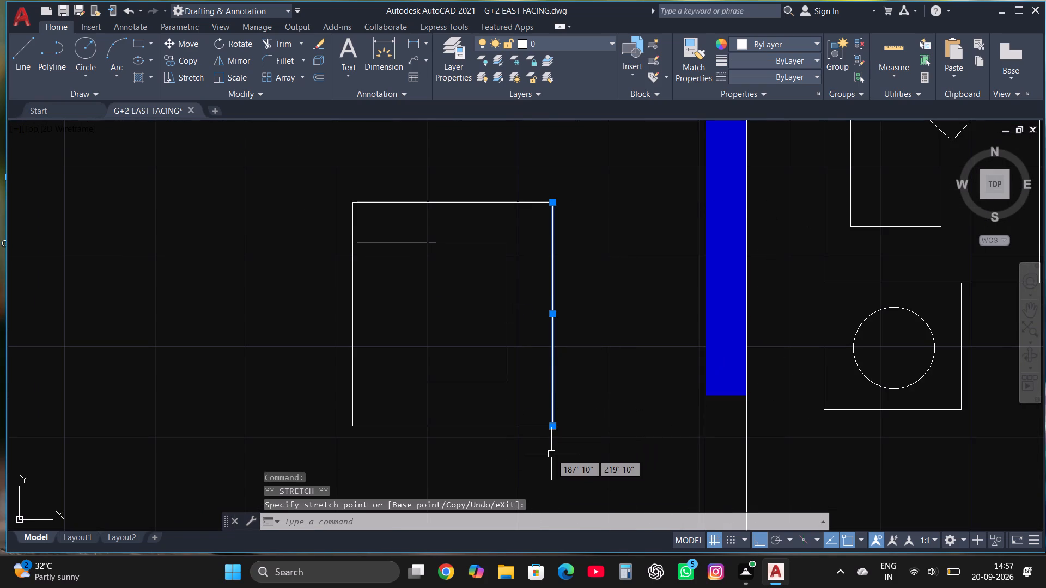
pyautogui.press('Escape')
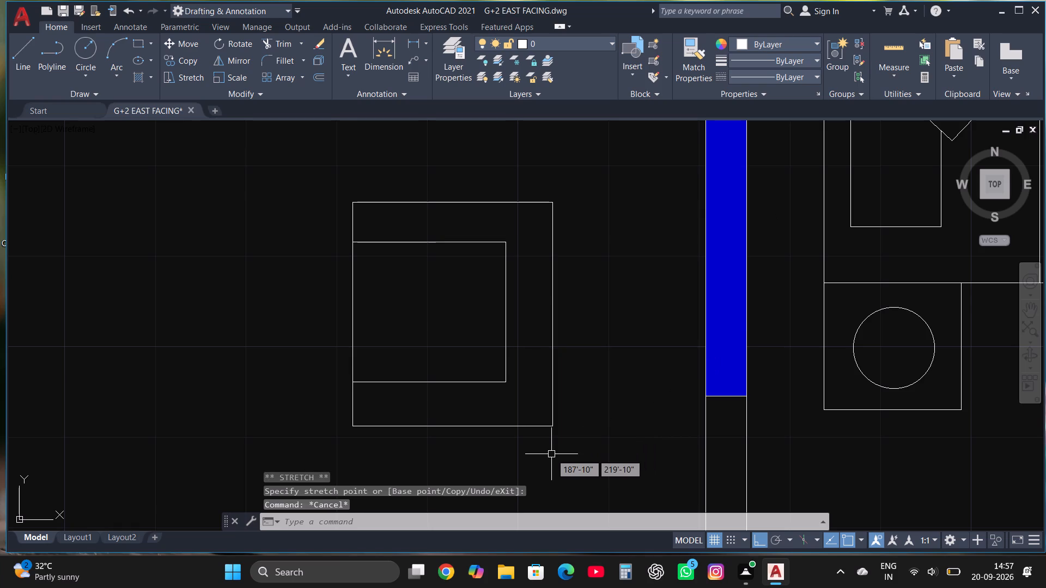
# Rotate the whole armchair clockwise to a diagonal angle about a point on its right side, with Ortho off.
pyautogui.scroll(-2, 551, 454)
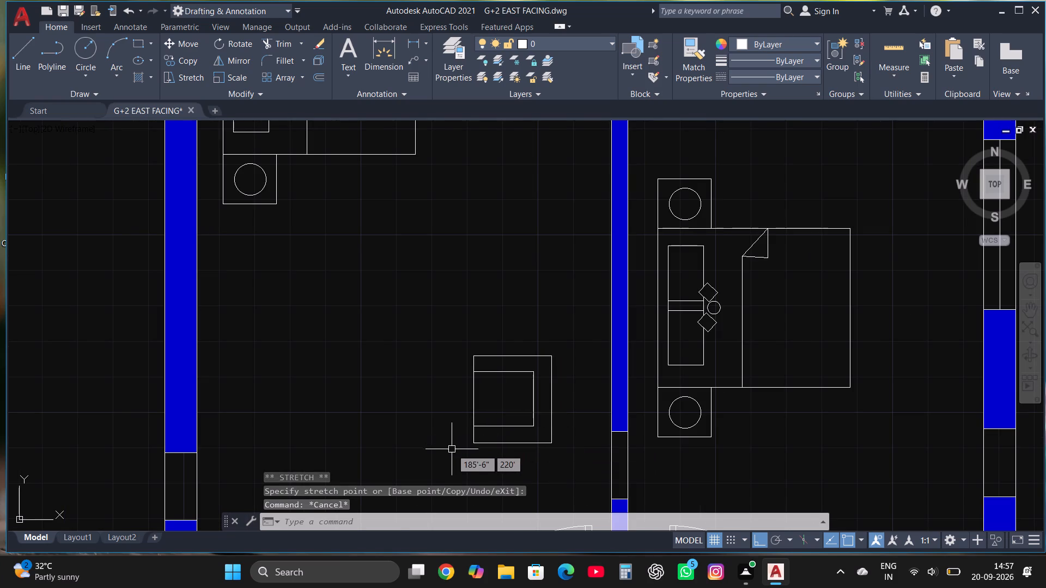
pyautogui.click(452, 445)
pyautogui.click(565, 342)
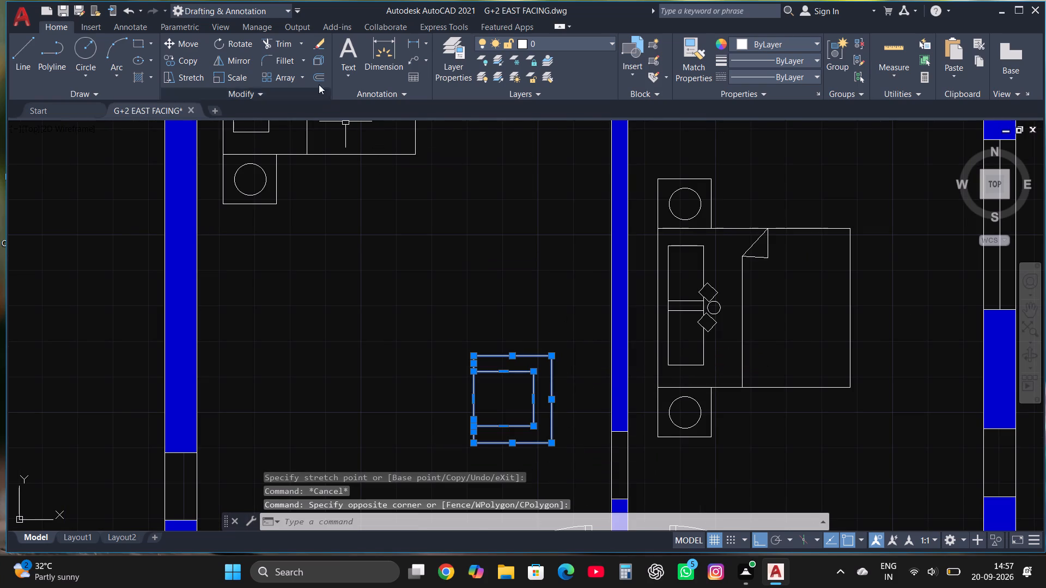
pyautogui.click(242, 40)
pyautogui.press('F8')
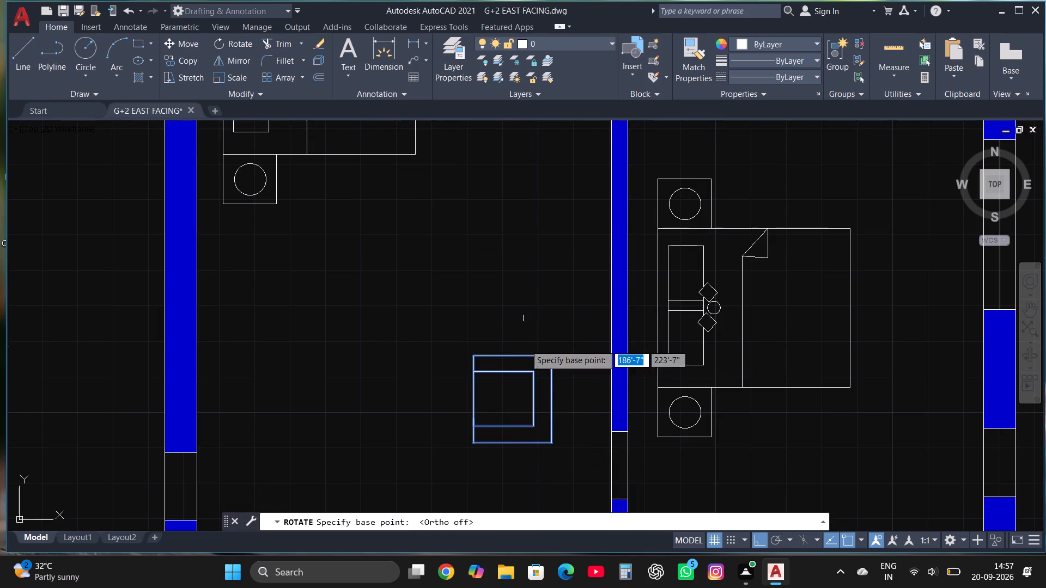
pyautogui.click(553, 387)
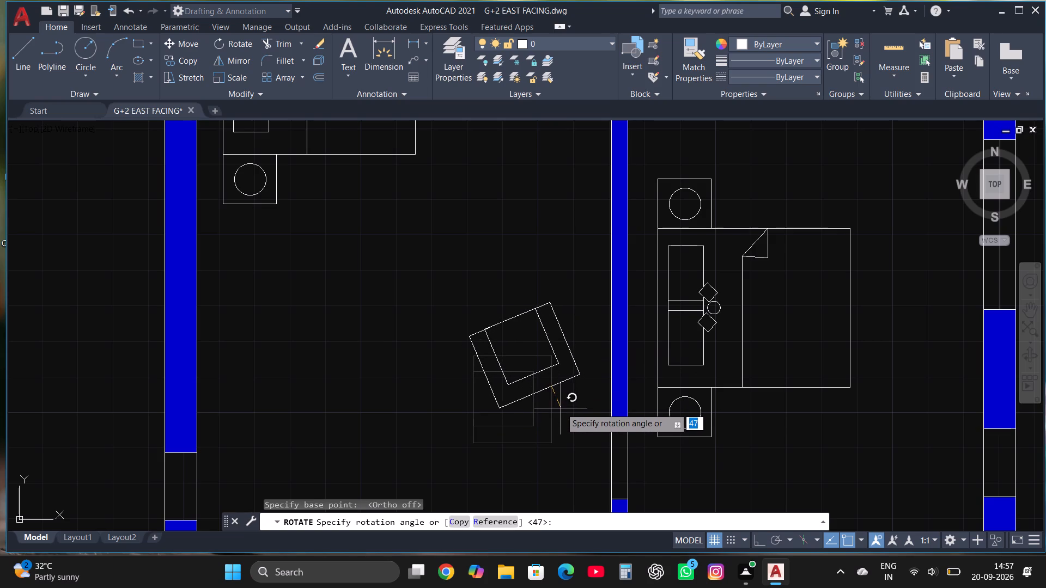
pyautogui.click(561, 393)
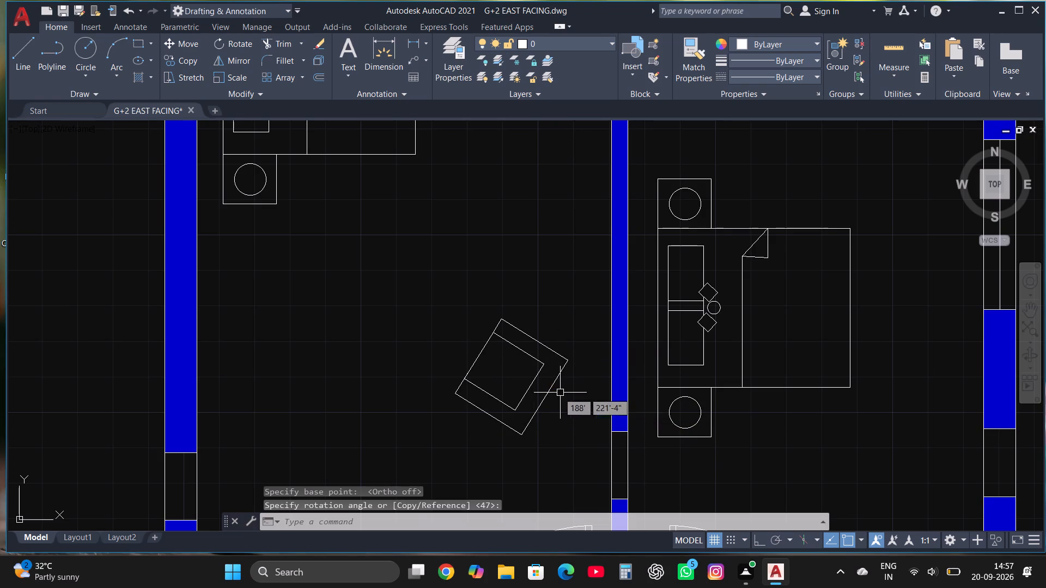
# Mirror the rotated armchair across a diagonal line on its upper-left side, keeping the original.
pyautogui.moveTo(430, 432); pyautogui.dragTo(428, 423)
pyautogui.click(560, 298)
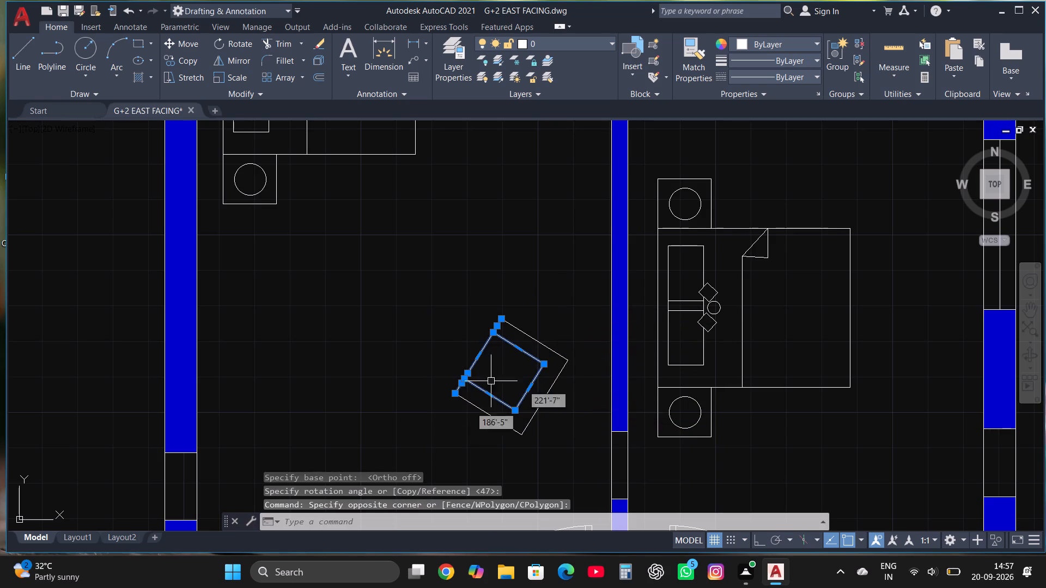
pyautogui.click(552, 444)
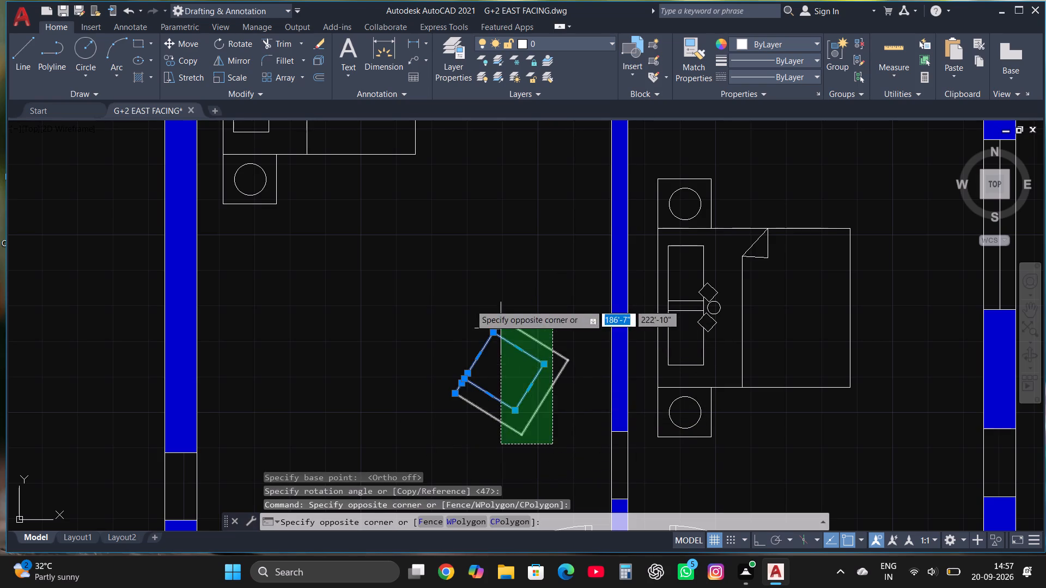
pyautogui.click(467, 304)
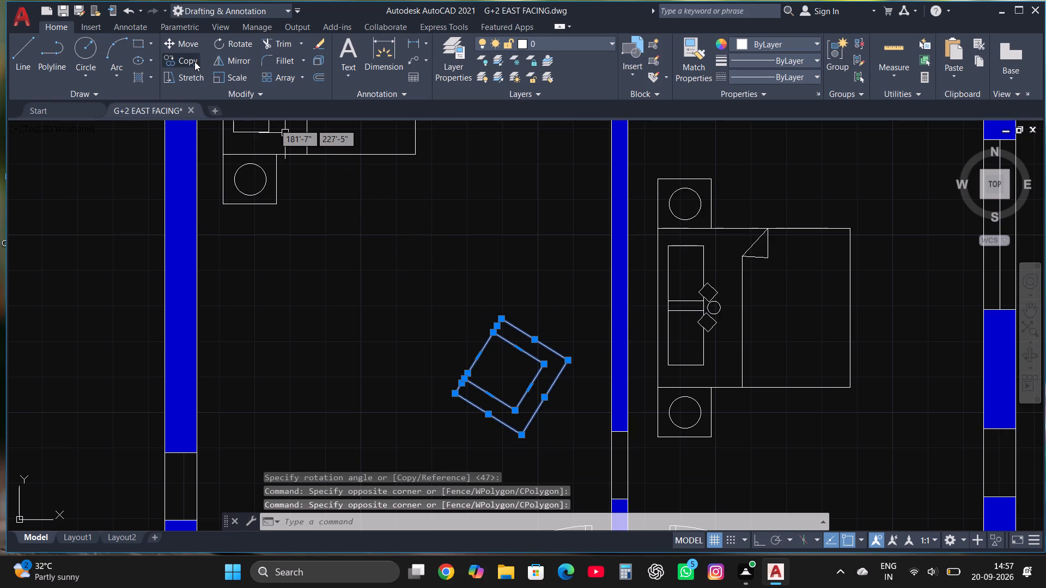
pyautogui.click(228, 59)
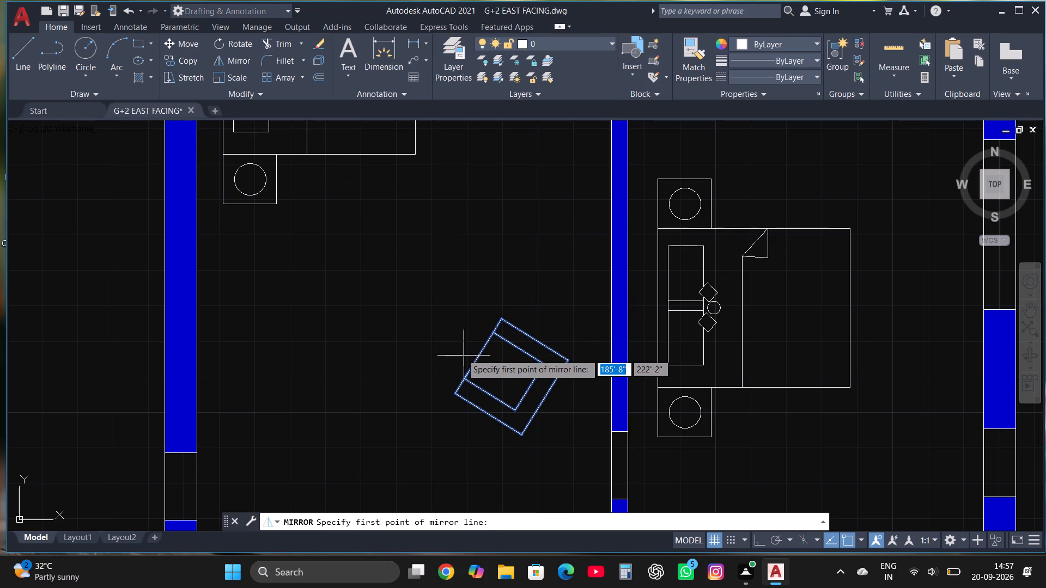
pyautogui.click(459, 351)
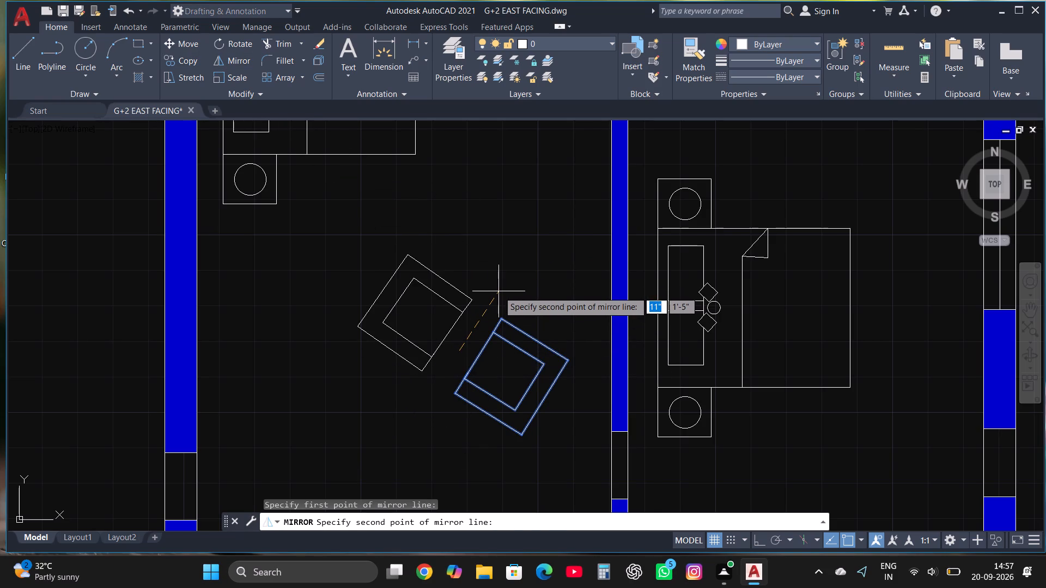
pyautogui.press('F8')
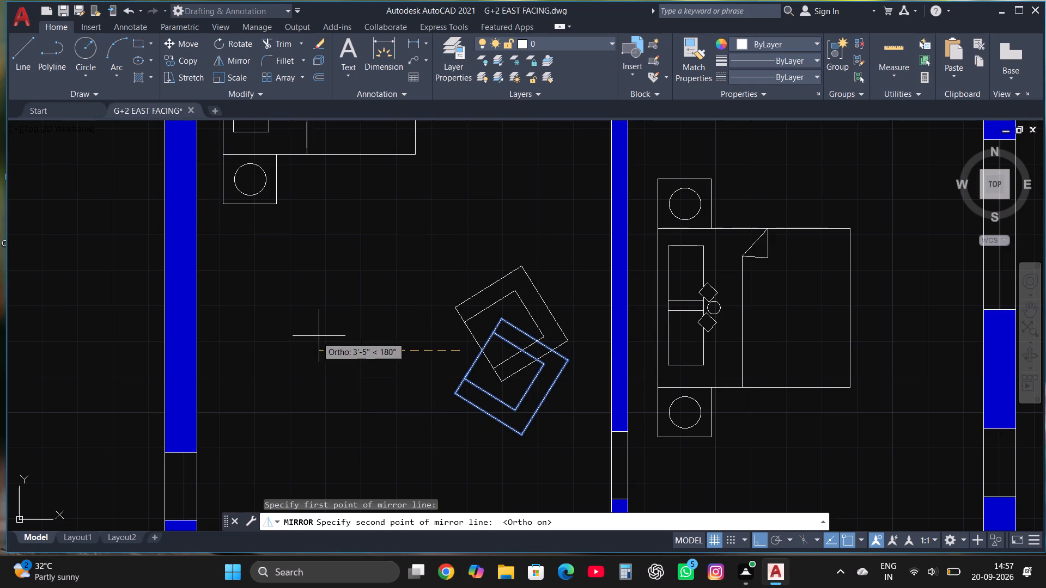
pyautogui.press('F8')
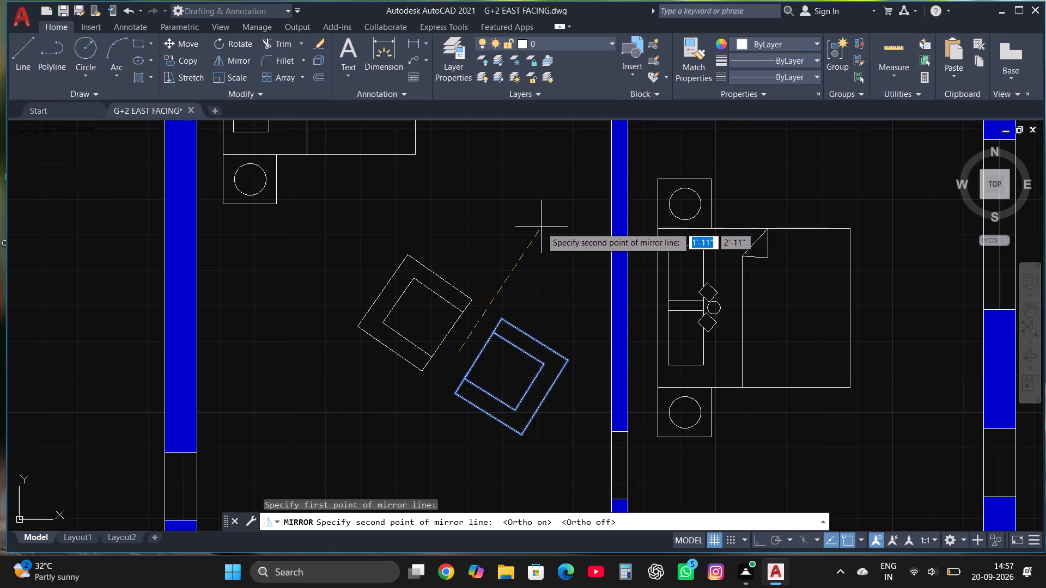
pyautogui.click(541, 227)
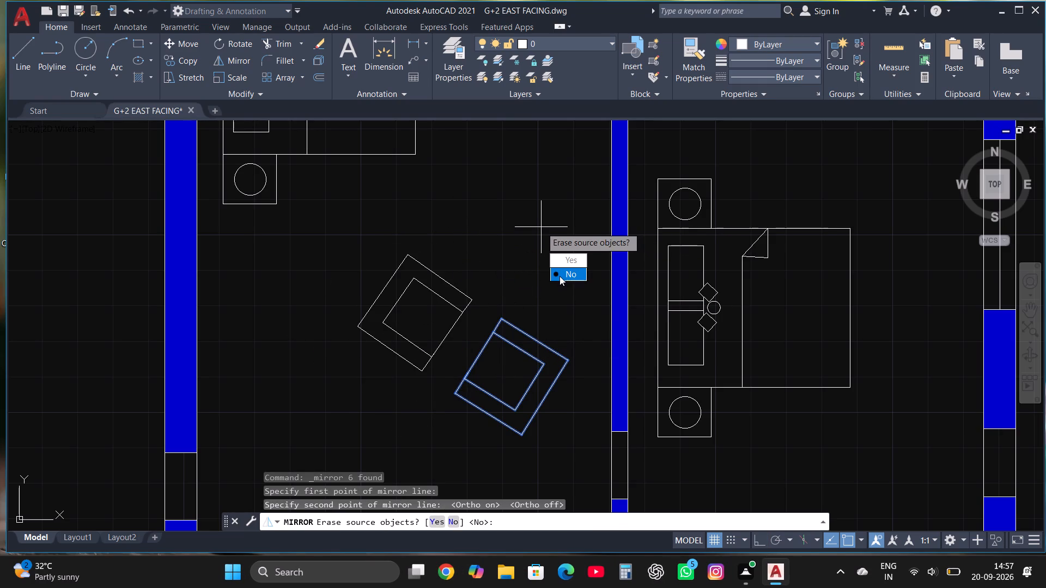
pyautogui.moveTo(560, 276); pyautogui.dragTo(541, 227)
# Move the mirrored armchair slightly down and to the right to widen the gap between the two armchairs.
pyautogui.scroll(-1, 482, 376)
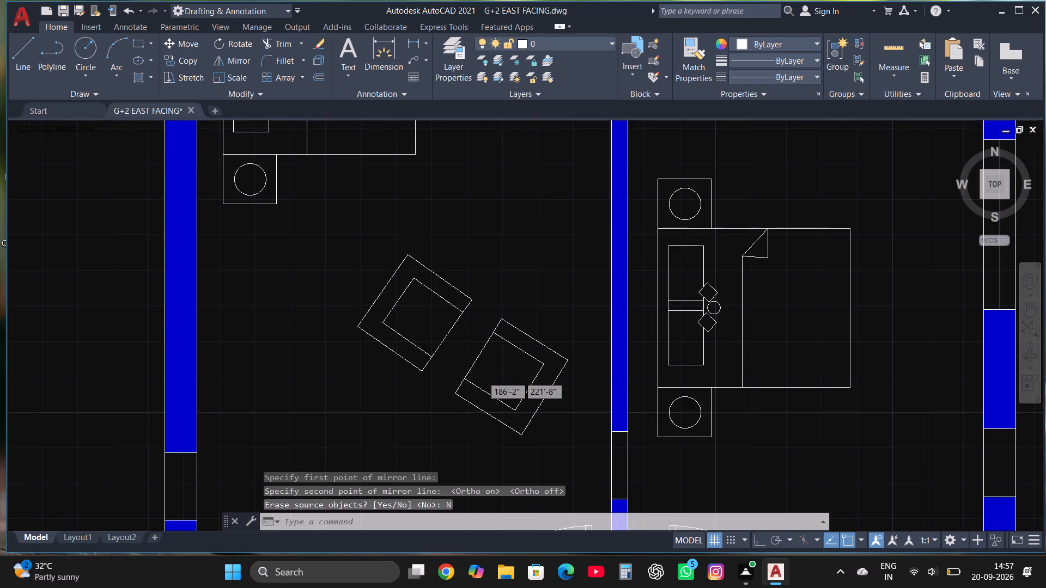
pyautogui.scroll(-1, 482, 376)
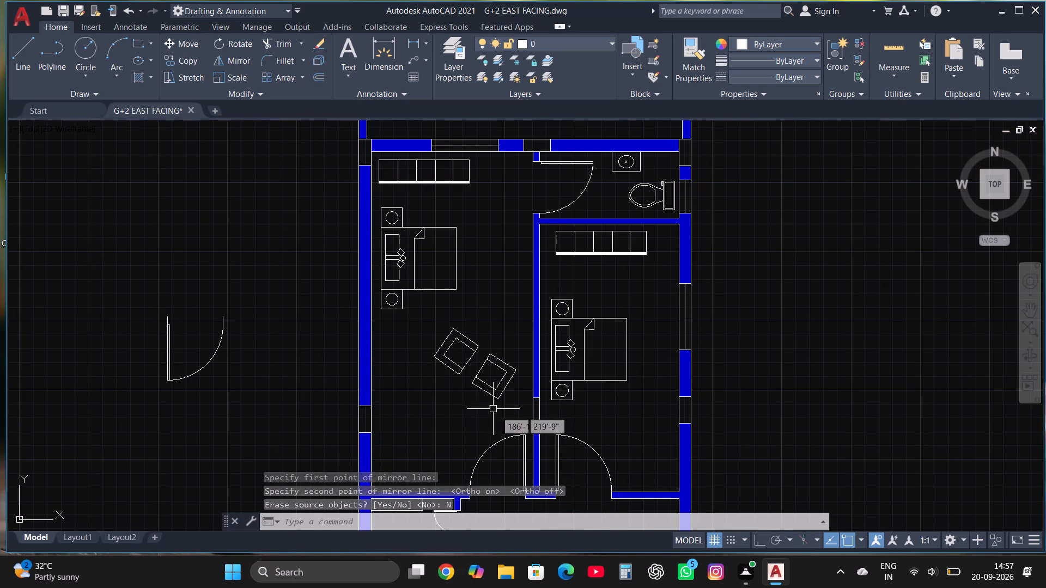
pyautogui.scroll(-1, 500, 417)
pyautogui.scroll(3, 491, 410)
pyautogui.click(429, 393)
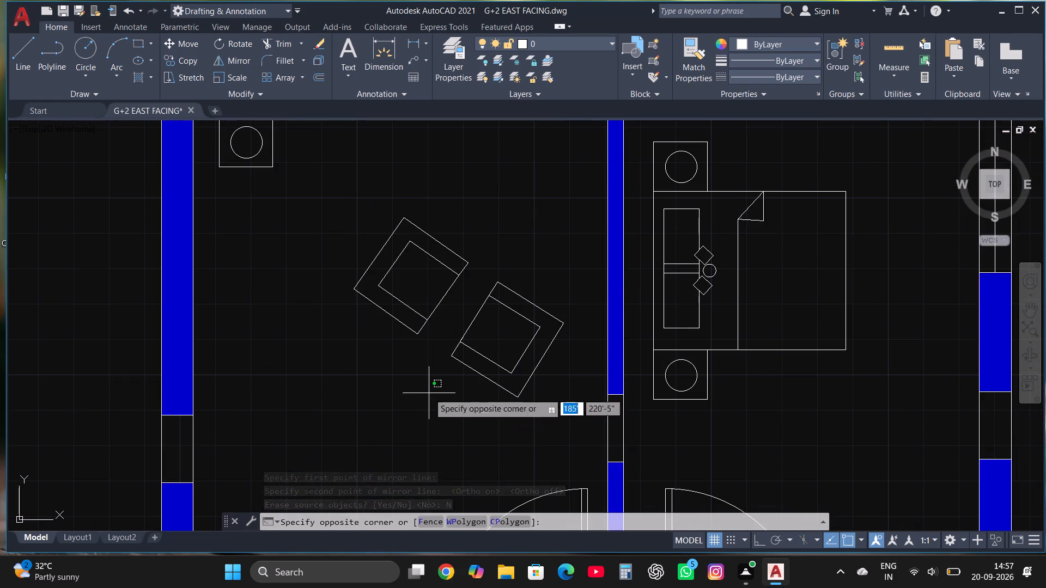
pyautogui.click(576, 281)
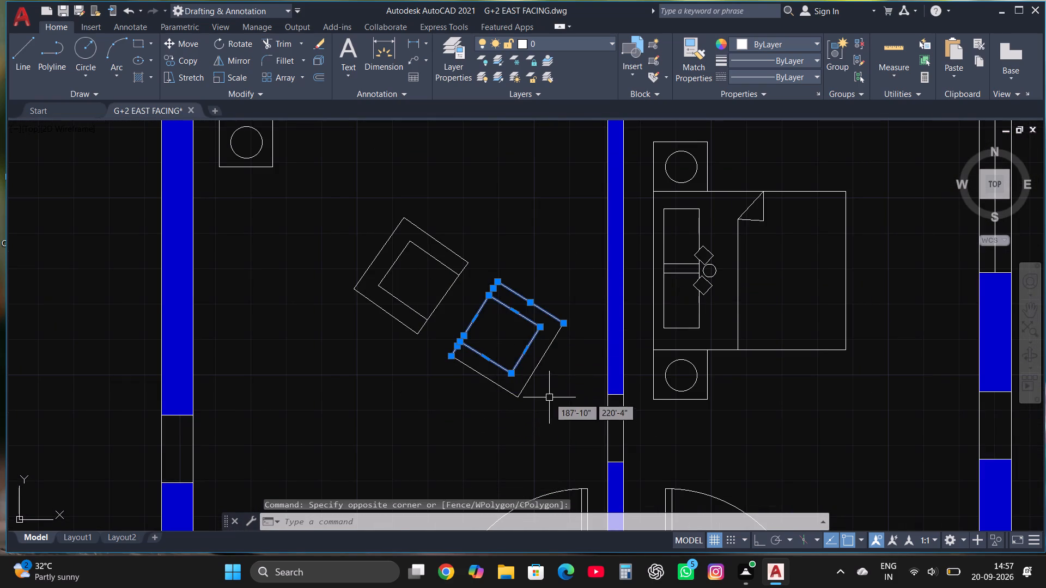
pyautogui.moveTo(551, 399); pyautogui.dragTo(548, 394)
pyautogui.click(462, 307)
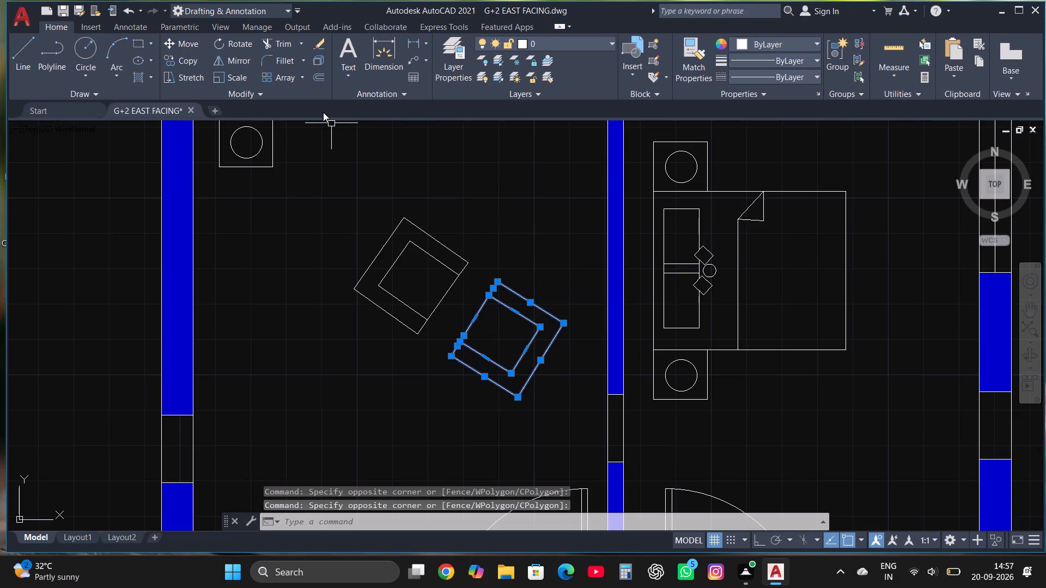
pyautogui.click(191, 46)
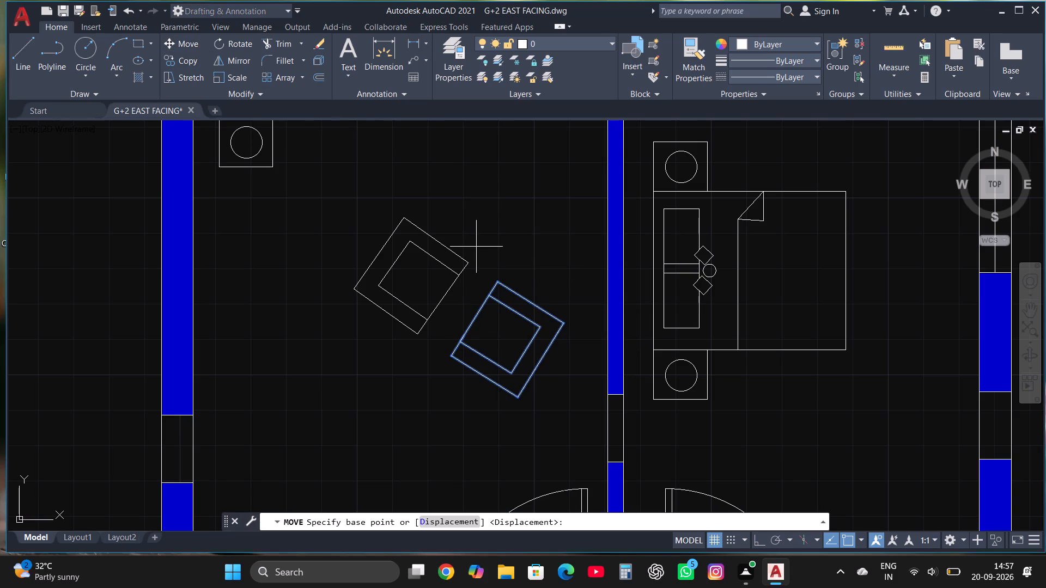
pyautogui.click(514, 335)
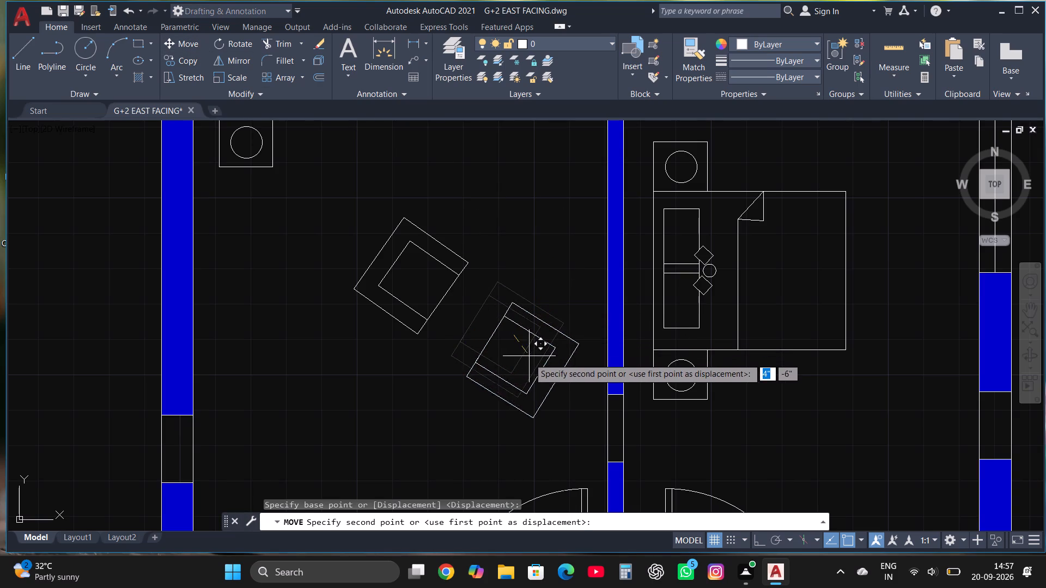
pyautogui.click(532, 367)
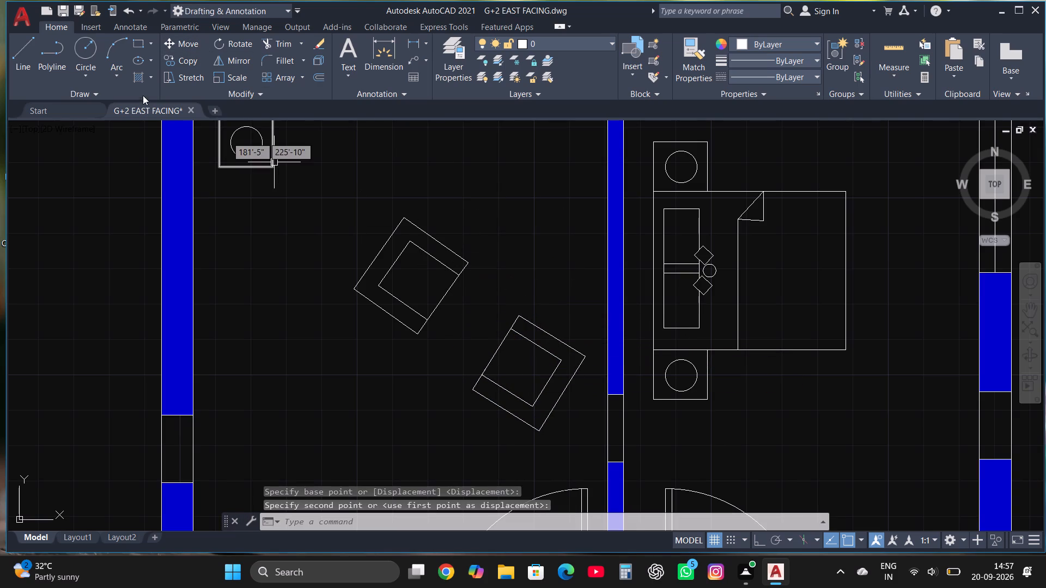
# Draw a small round table between the two armchairs and offset its circle outward by about 1".
pyautogui.click(89, 44)
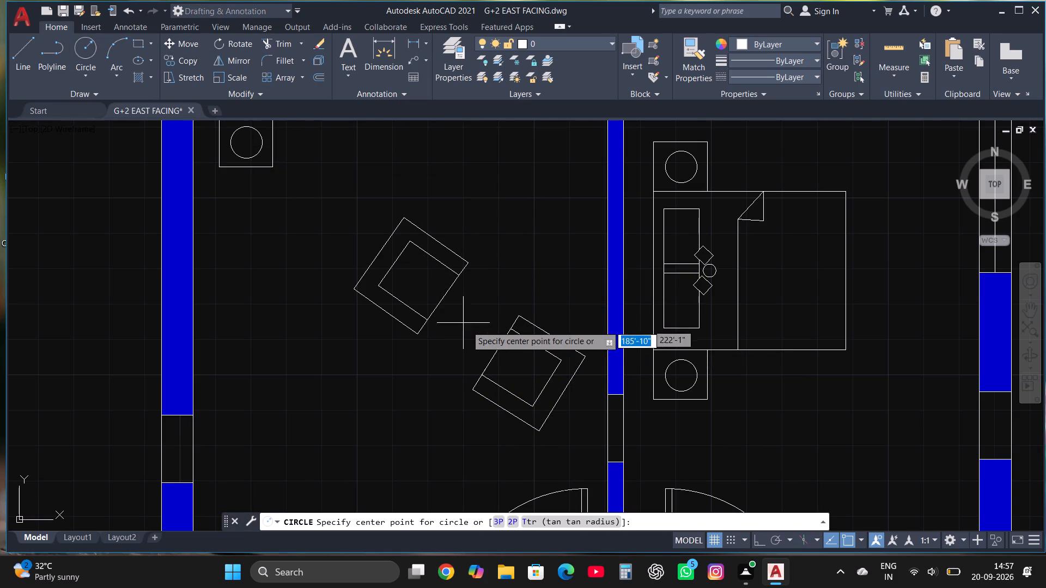
pyautogui.click(467, 326)
pyautogui.click(483, 340)
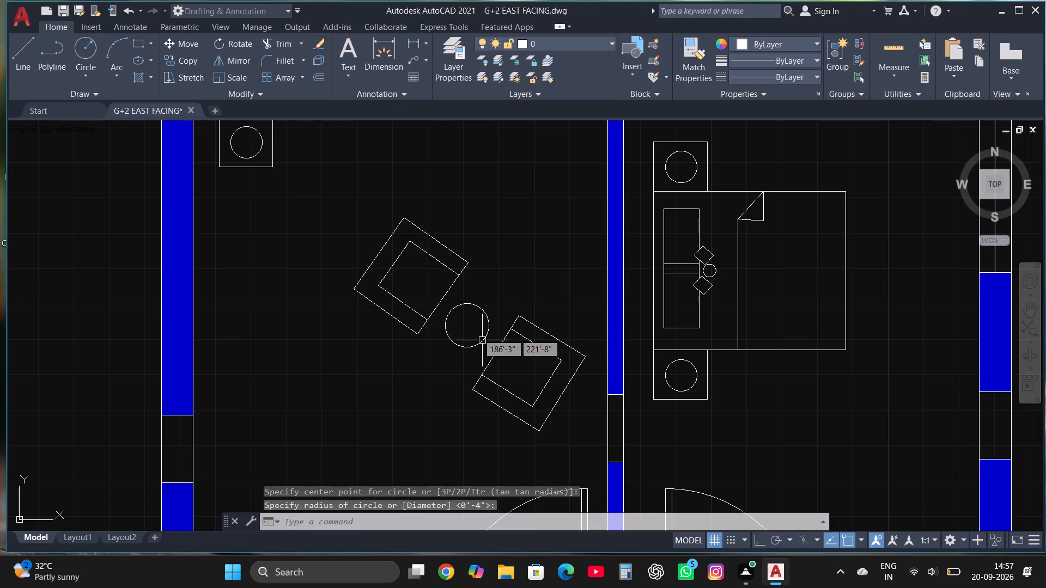
pyautogui.click(454, 310)
pyautogui.click(321, 79)
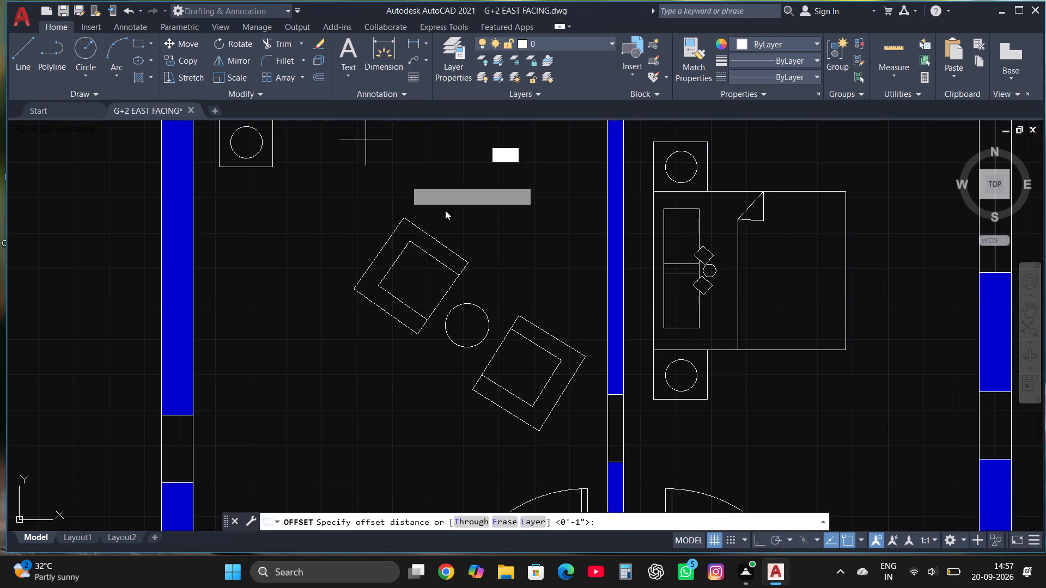
pyautogui.click(470, 302)
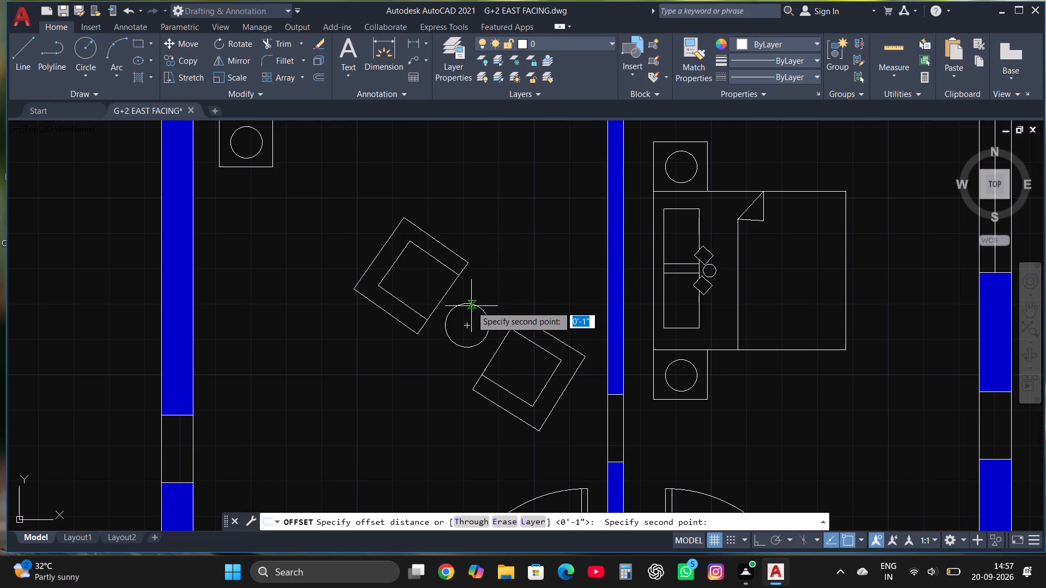
pyautogui.click(471, 306)
pyautogui.click(471, 306)
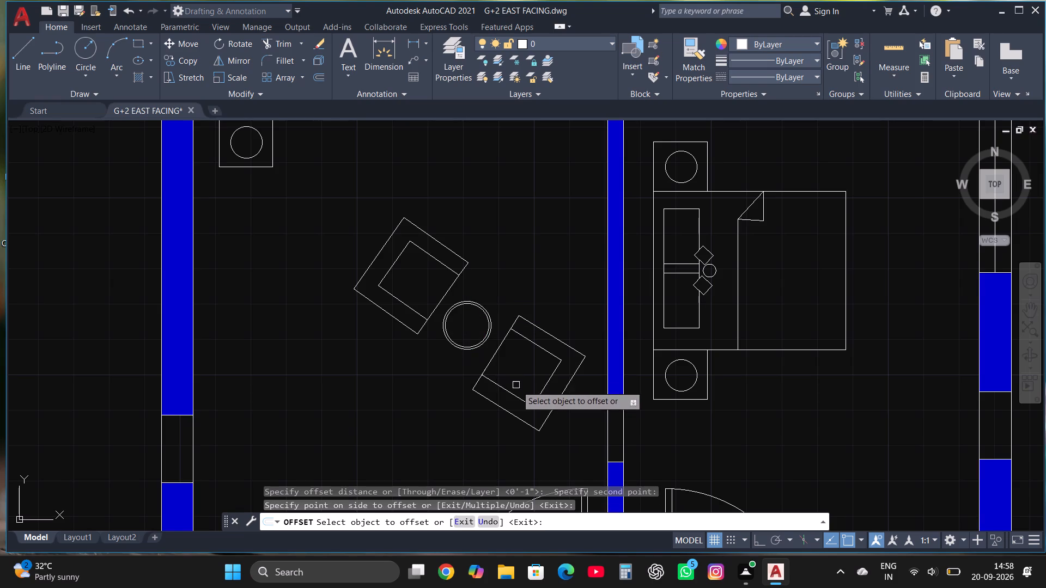
# Add a multiline text label below the left bedroom's armchairs reading MASTER BEDROOM, with 9'9"*20'6" on the second line.
pyautogui.scroll(-2, 516, 390)
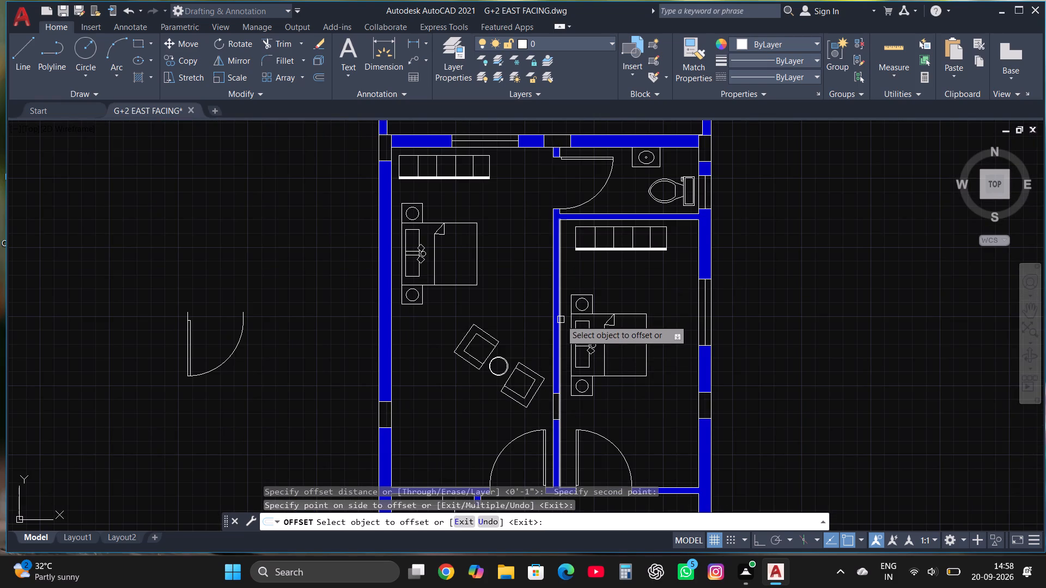
pyautogui.scroll(-1, 561, 320)
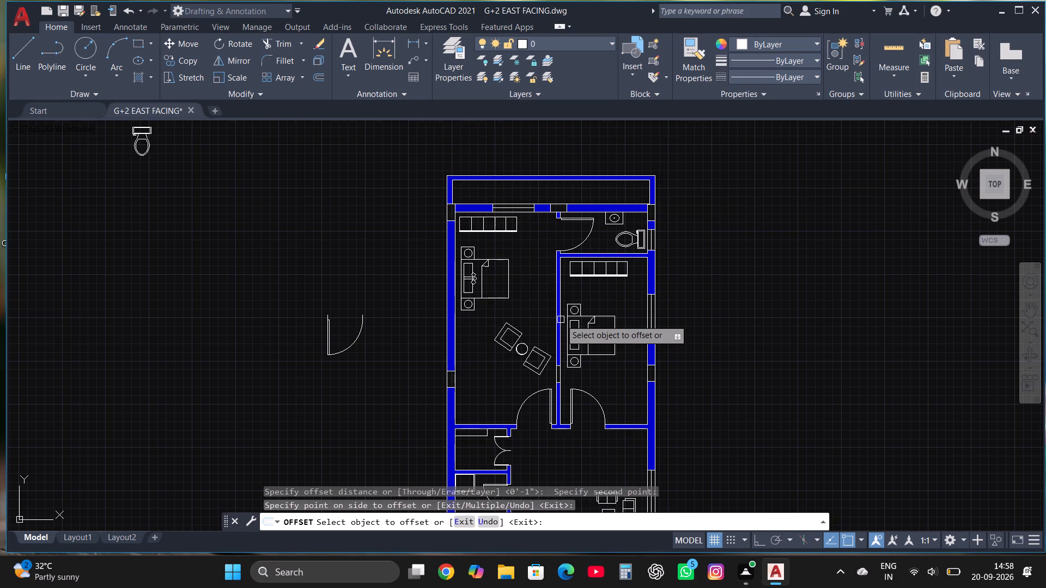
pyautogui.click(348, 47)
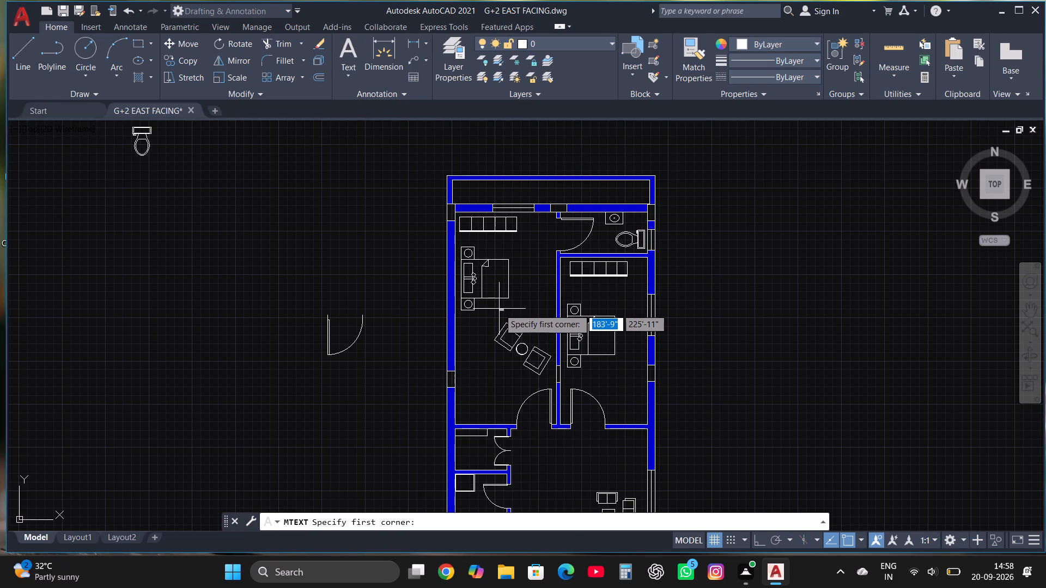
pyautogui.scroll(1, 453, 418)
pyautogui.click(470, 388)
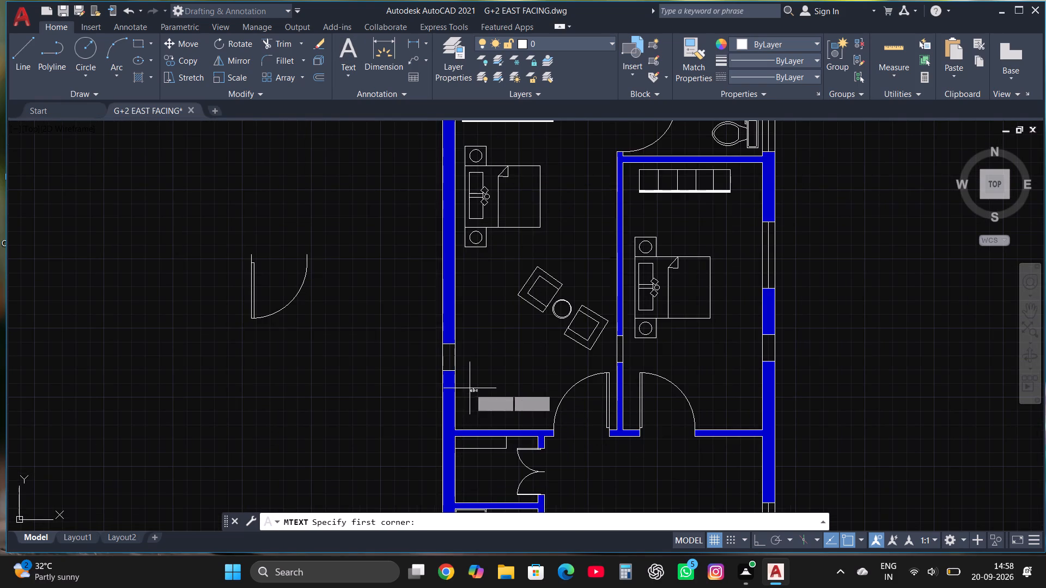
pyautogui.click(536, 342)
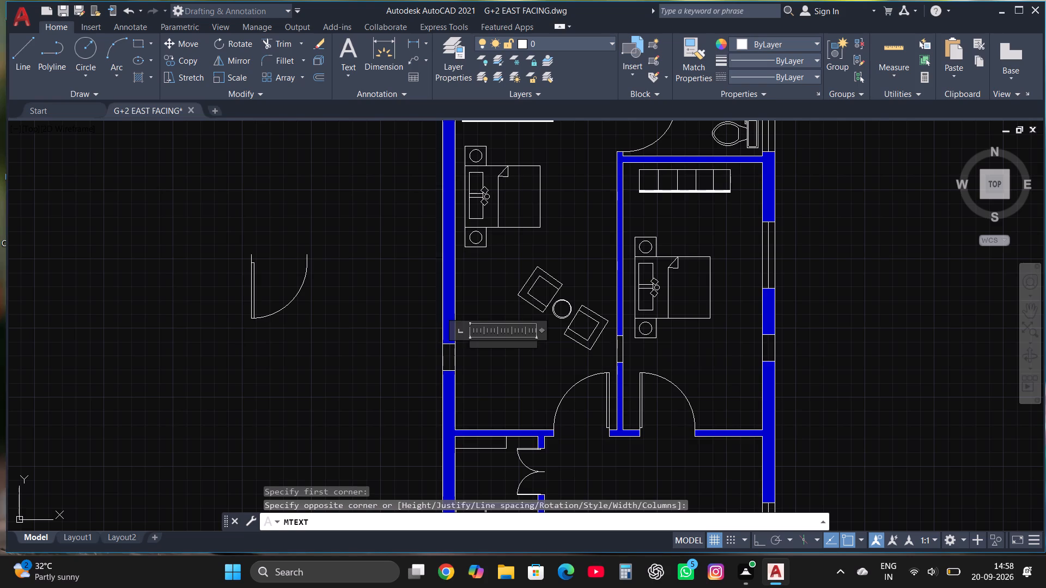
pyautogui.write('MASTER')
pyautogui.press('space')
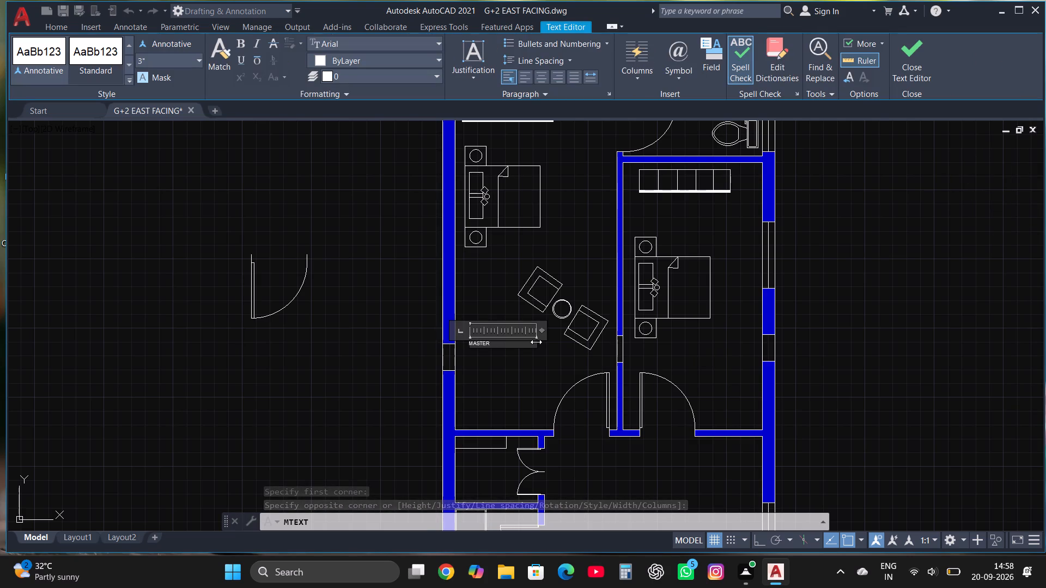
pyautogui.write('BEDROOM')
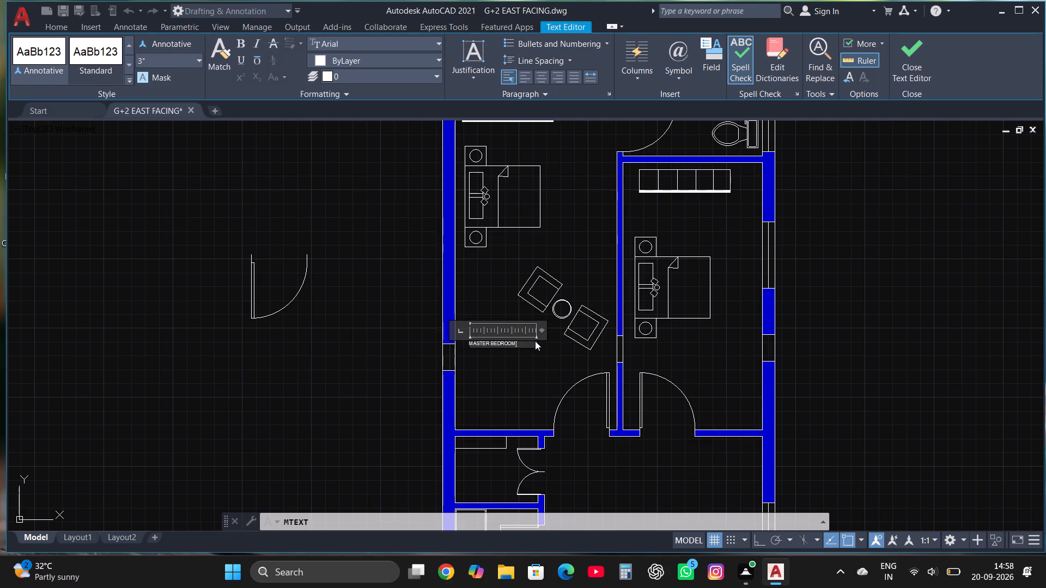
pyautogui.press('Return')
pyautogui.write('9\'9"*')
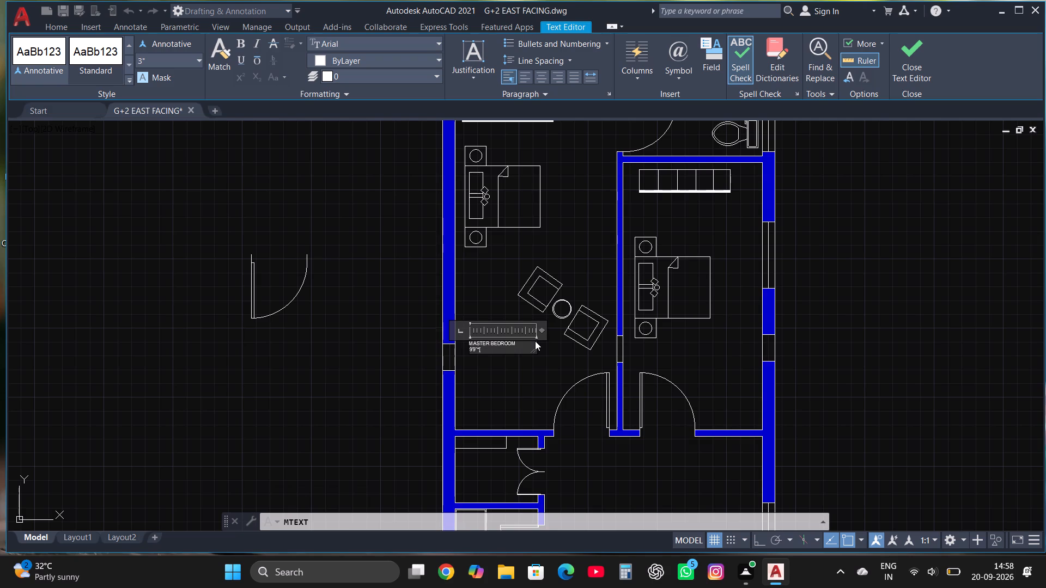
pyautogui.press('2')
pyautogui.press('0')
pyautogui.press("'")
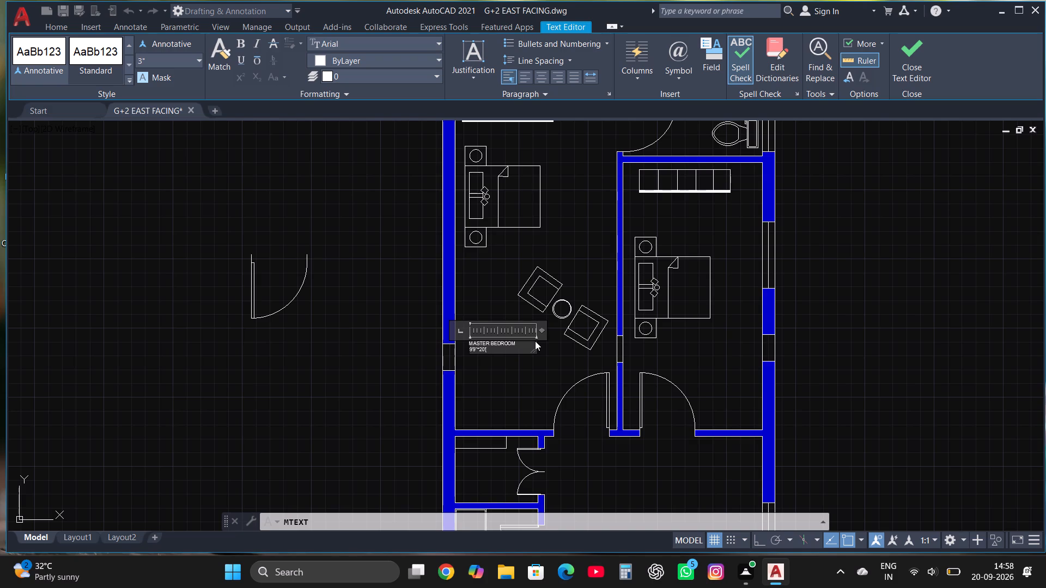
pyautogui.press('6')
pyautogui.hotkey('shift', '"')
pyautogui.click(911, 64)
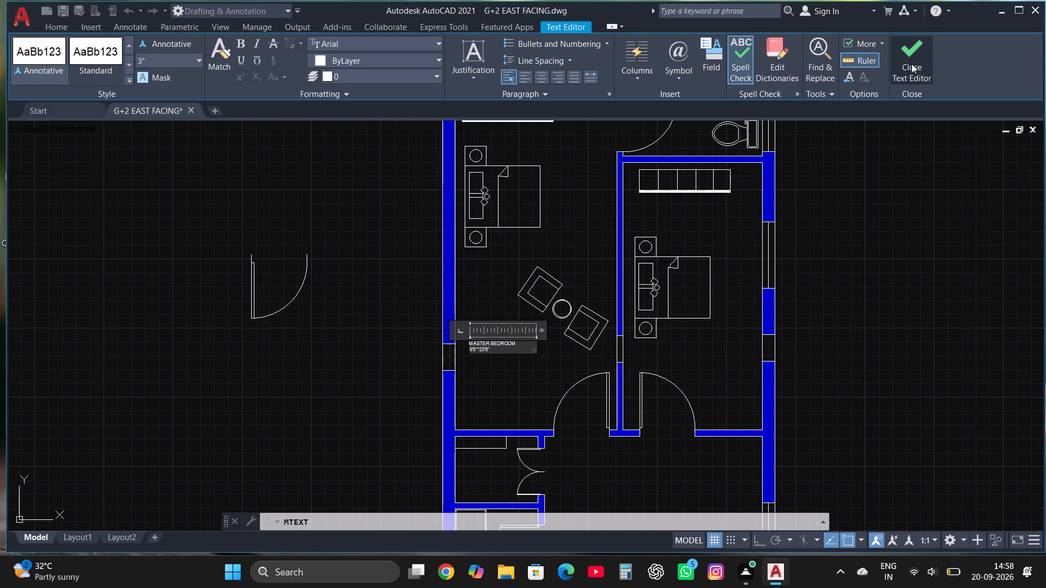
# Scale up the MASTER BEDROOM label to about twice its size, using a base point just above the text.
pyautogui.click(485, 346)
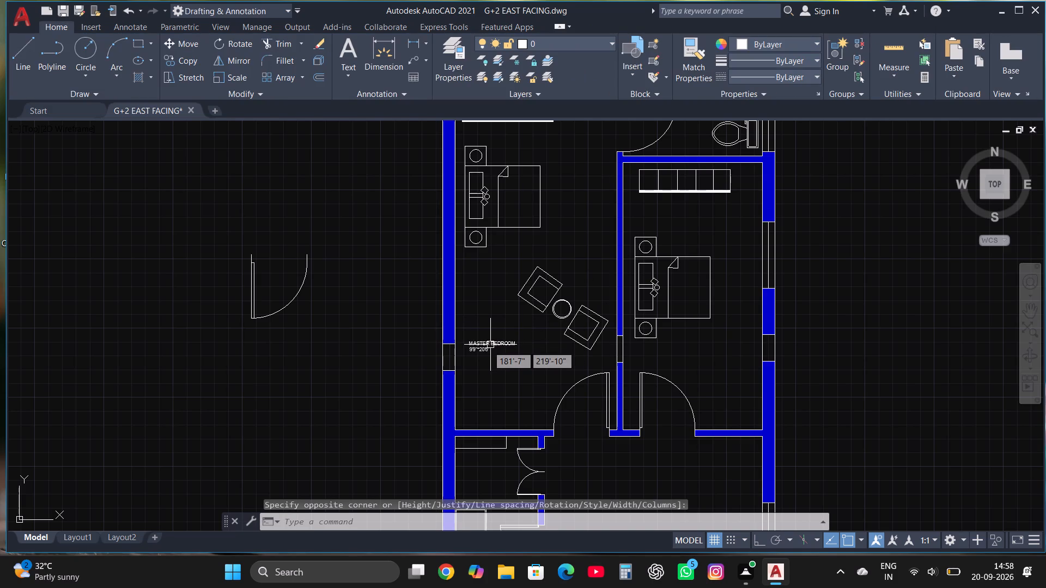
pyautogui.click(235, 77)
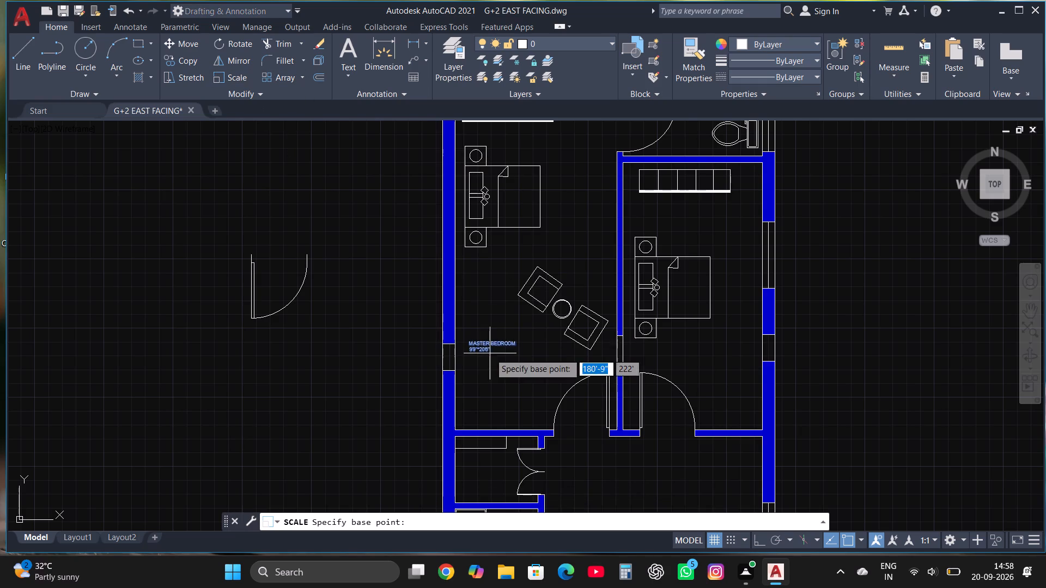
pyautogui.click(482, 336)
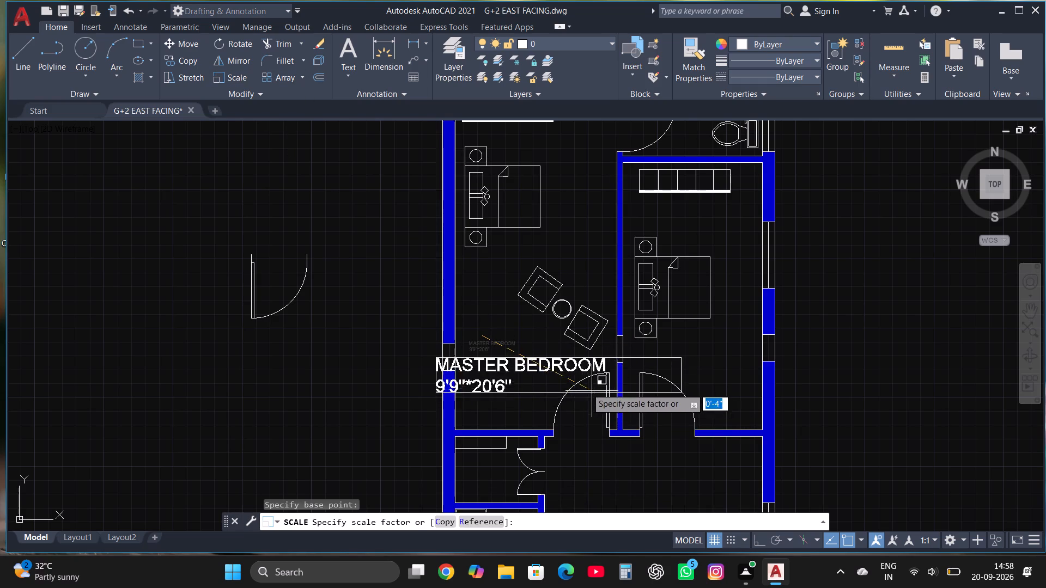
pyautogui.click(543, 377)
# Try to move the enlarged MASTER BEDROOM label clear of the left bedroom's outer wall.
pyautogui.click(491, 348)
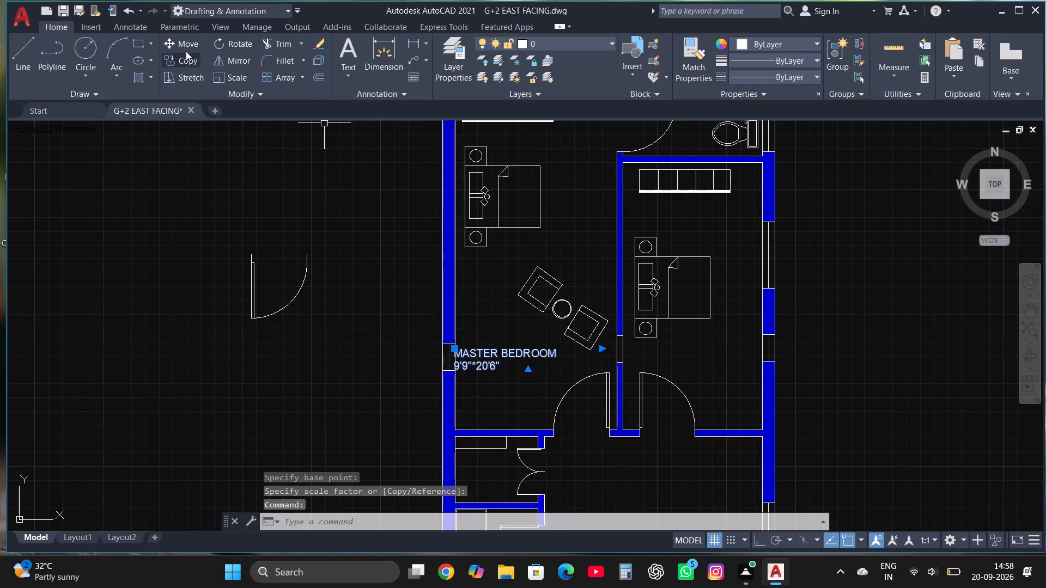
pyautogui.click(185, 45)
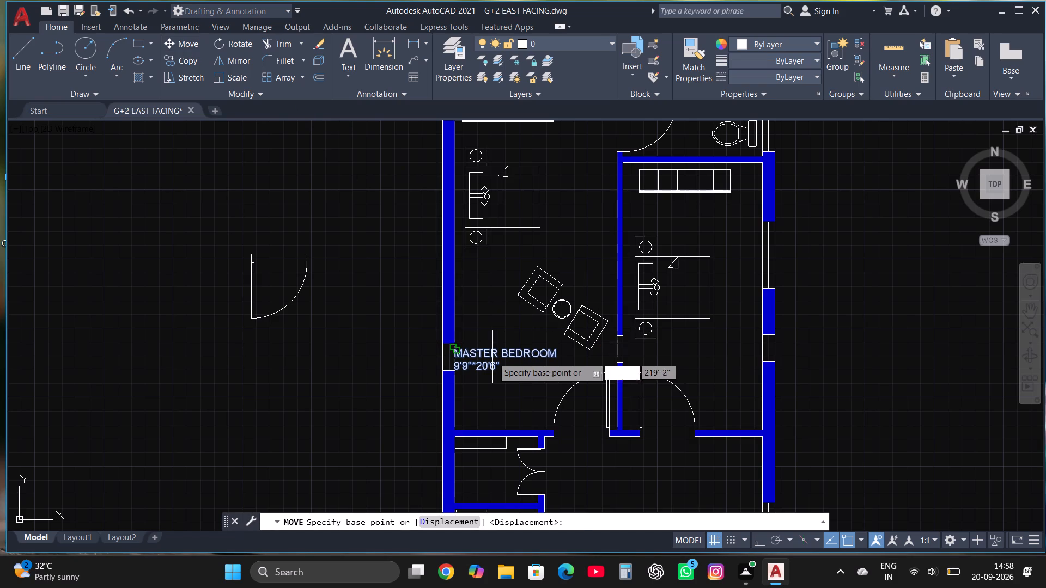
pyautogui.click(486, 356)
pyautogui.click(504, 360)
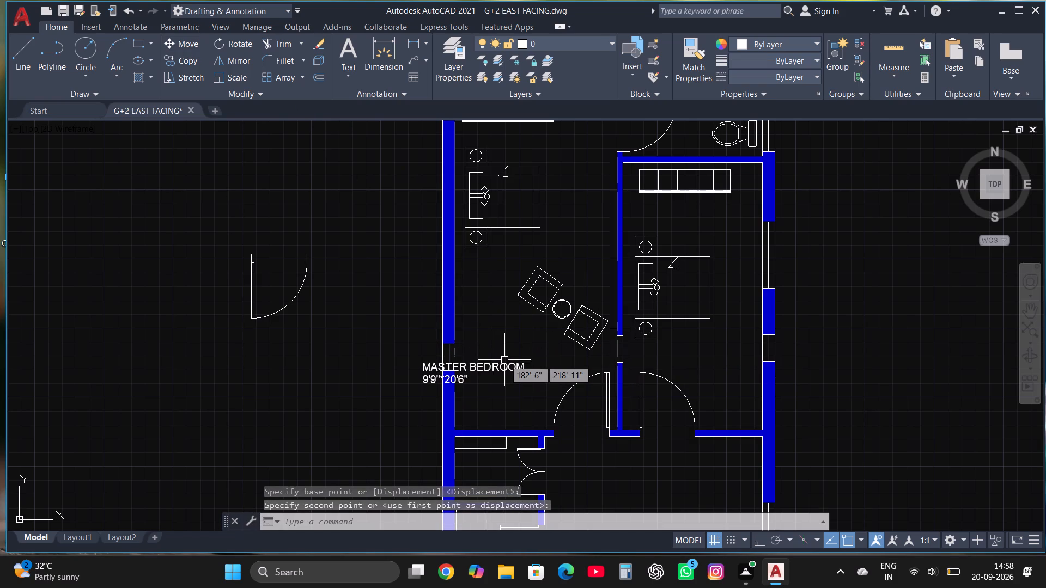
# Move the enlarged MASTER BEDROOM label inside the left bedroom, between the armchairs and the bottom wall, clear of the outer wall.
pyautogui.click(425, 364)
pyautogui.press('F8')
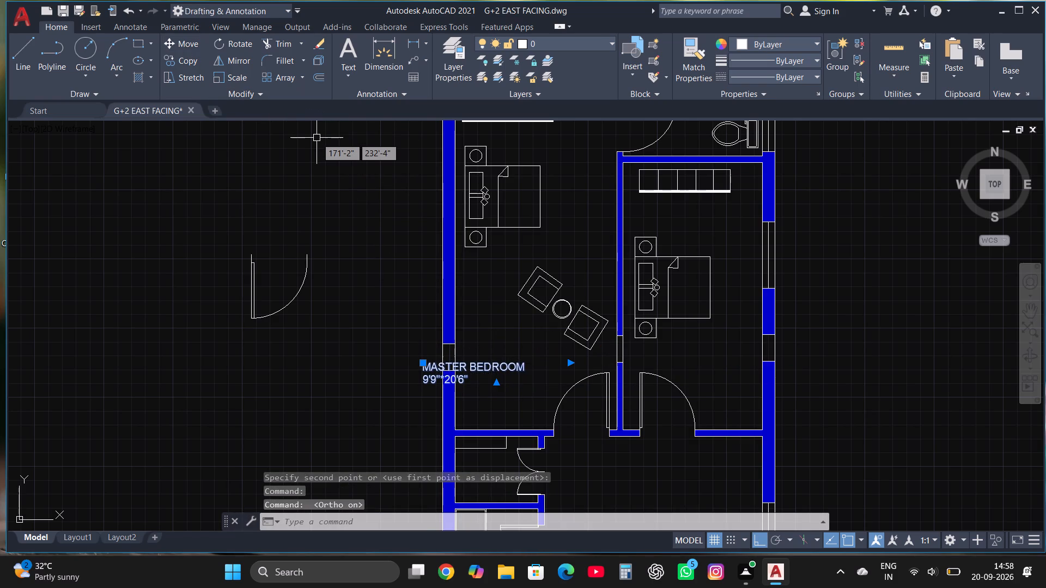
pyautogui.press('F8')
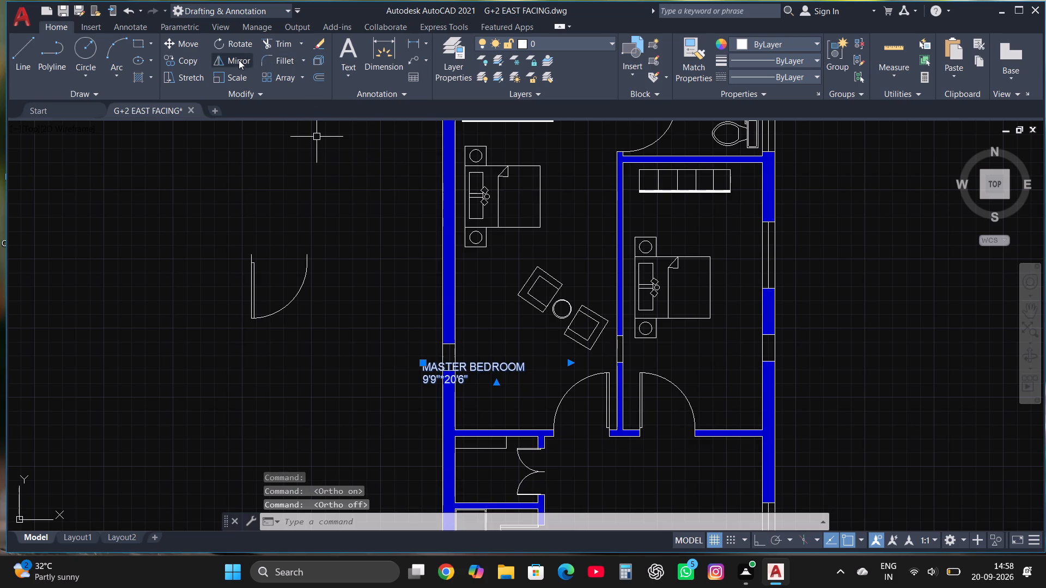
pyautogui.click(190, 41)
pyautogui.click(469, 358)
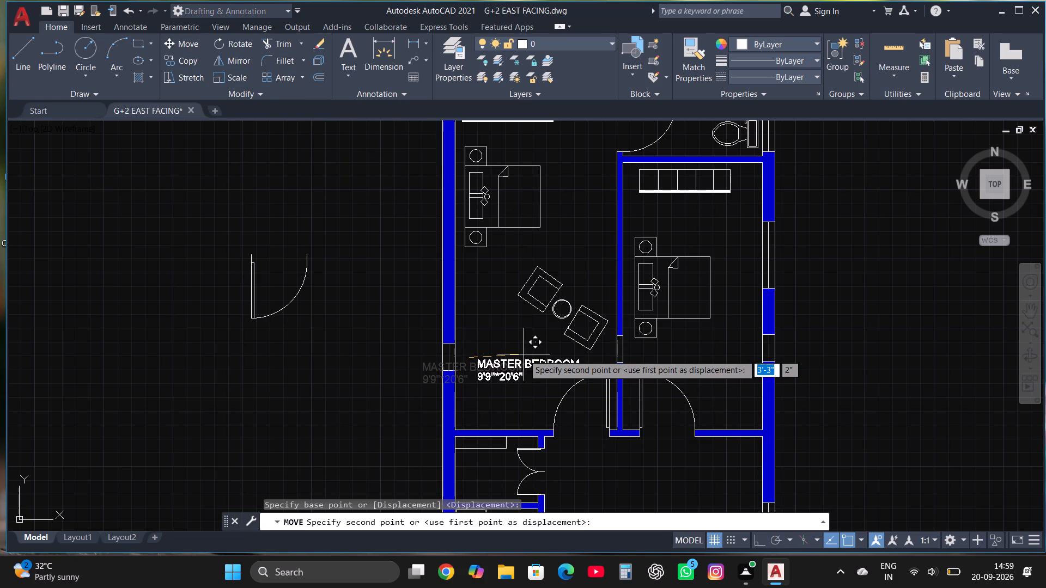
pyautogui.click(523, 348)
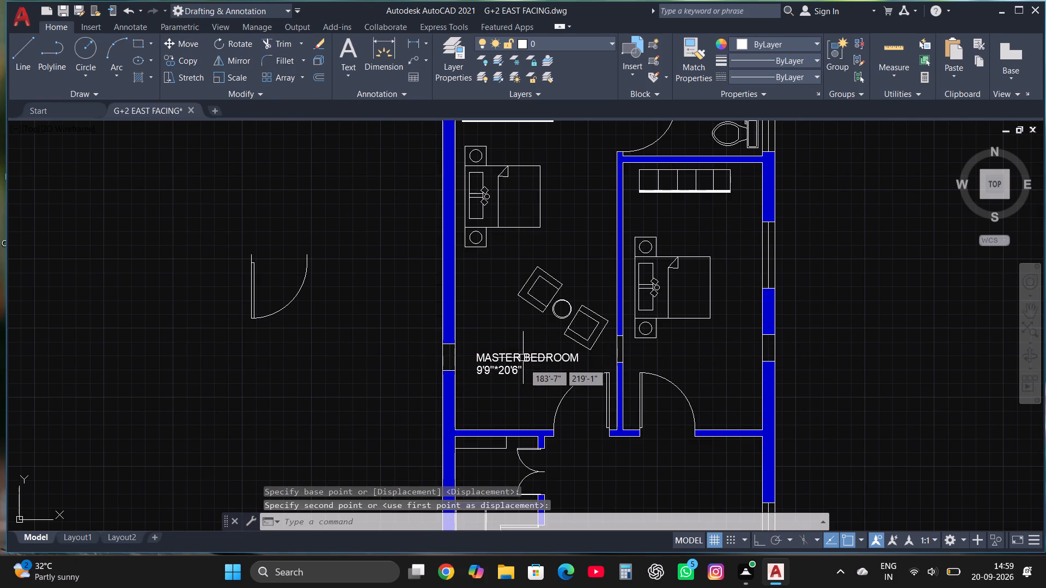
# Copy the MASTER BEDROOM label in multiple mode into the right bedroom, the top attached toilet and the living hall.
pyautogui.click(522, 360)
pyautogui.click(194, 62)
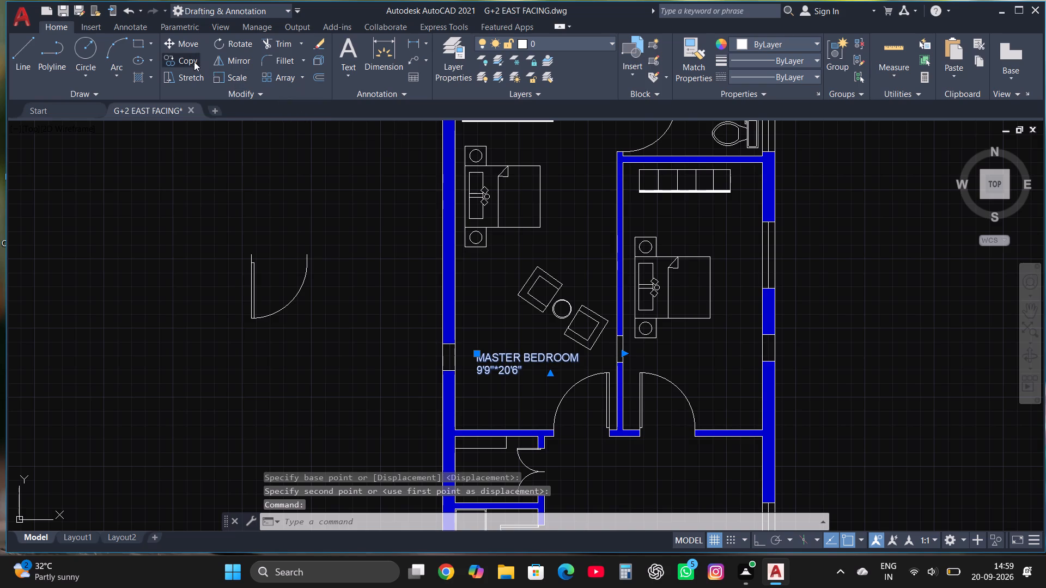
pyautogui.click(514, 524)
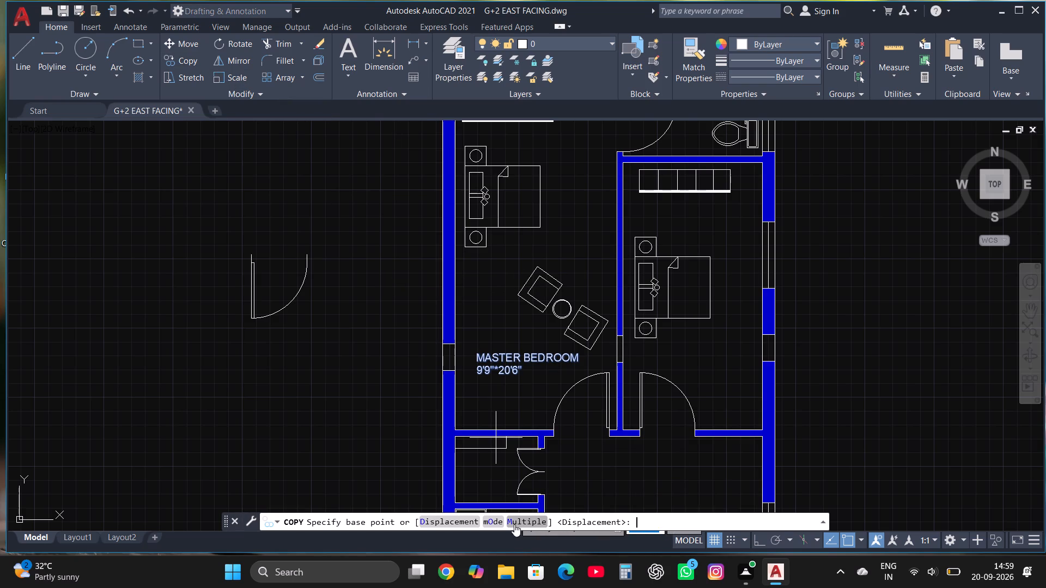
pyautogui.click(514, 366)
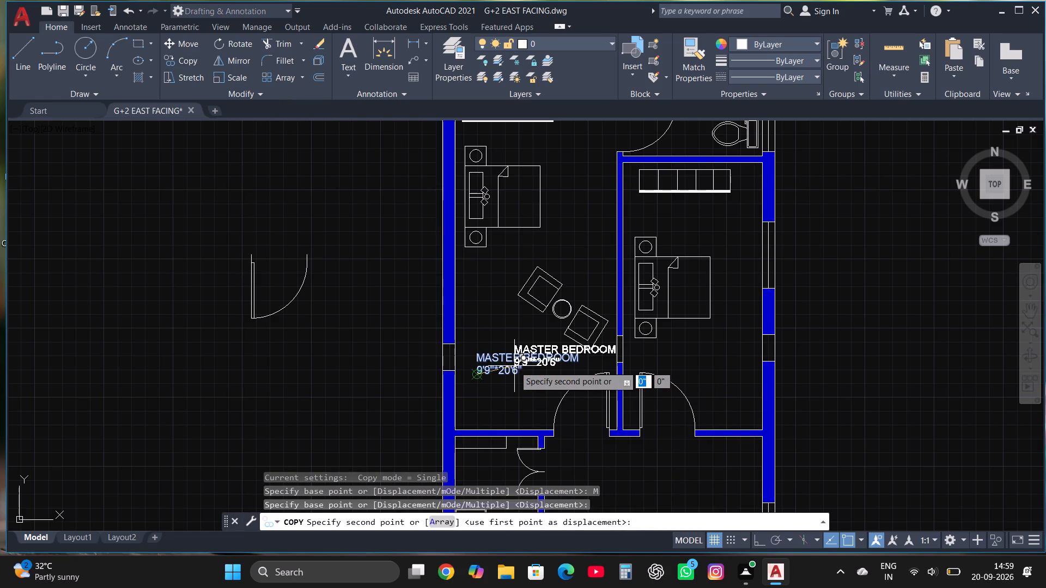
pyautogui.click(651, 365)
pyautogui.scroll(-2, 652, 385)
pyautogui.scroll(3, 668, 258)
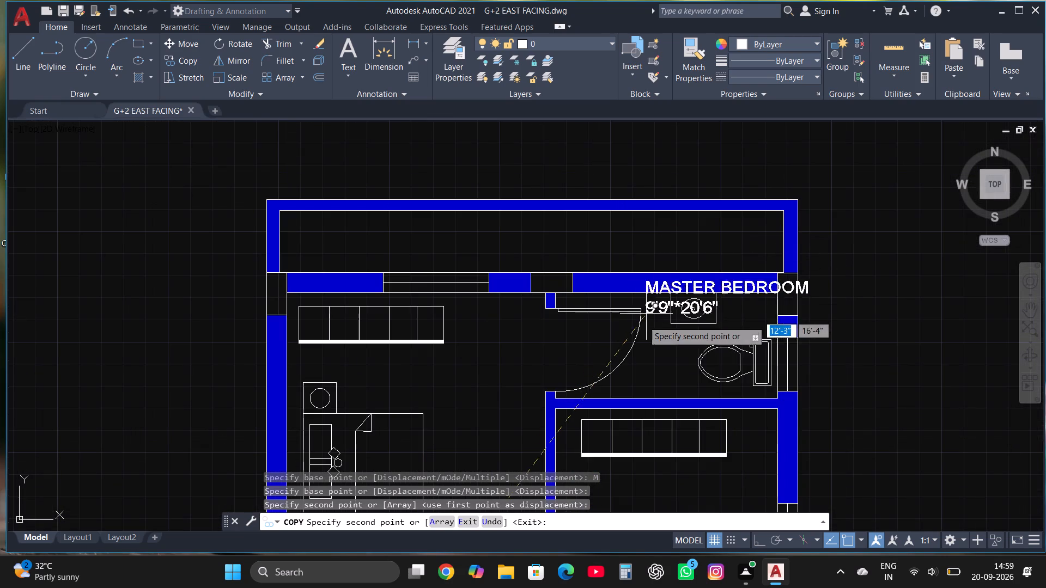
pyautogui.click(549, 366)
pyautogui.scroll(-2, 603, 246)
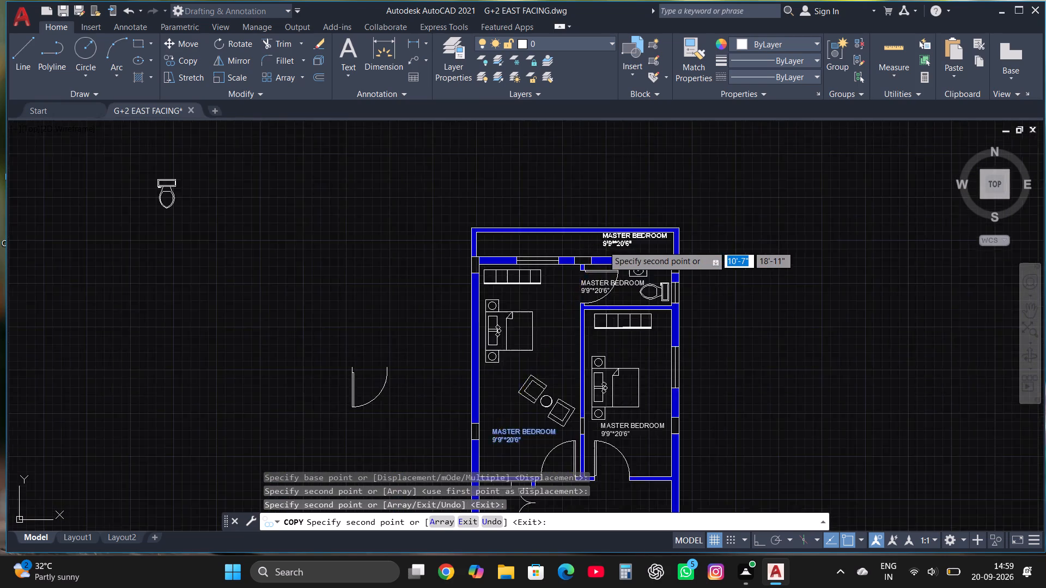
pyautogui.scroll(-1, 603, 246)
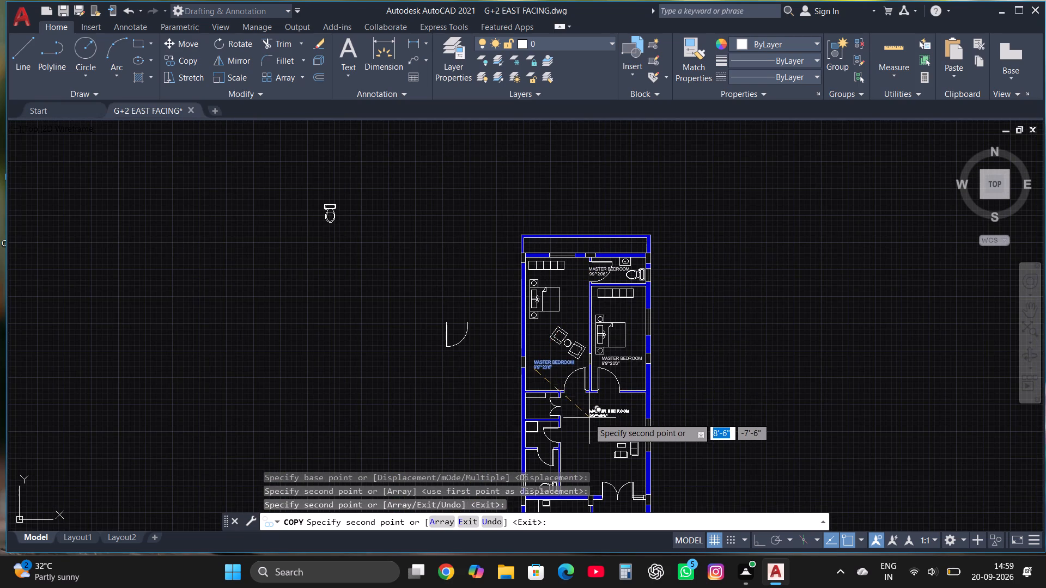
pyautogui.click(577, 419)
# Place further copies of the label in the three small rooms along the left wall, the kitchen and the area beside the staircase.
pyautogui.scroll(1, 522, 432)
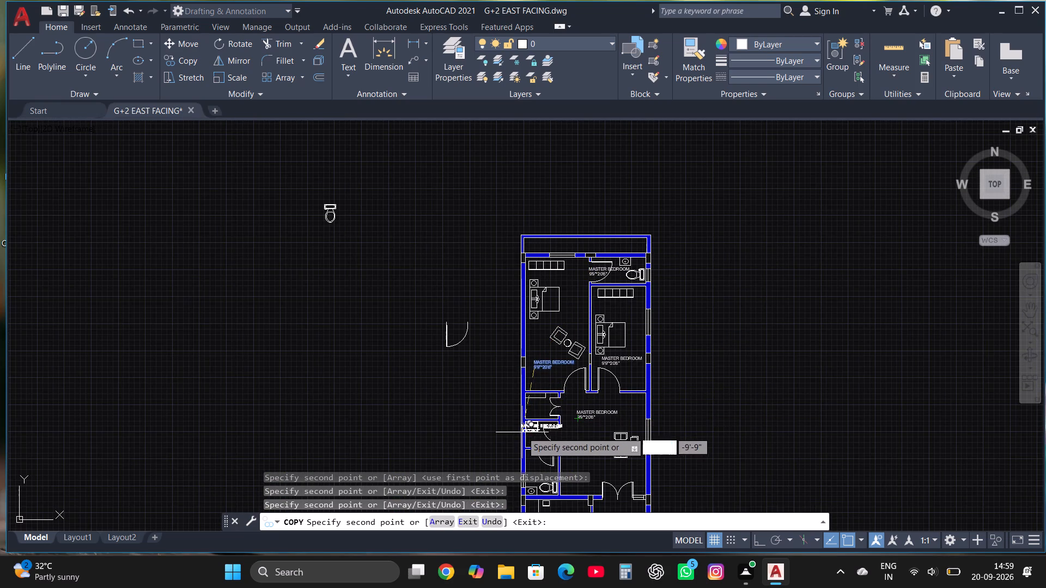
pyautogui.scroll(2, 520, 431)
pyautogui.click(539, 369)
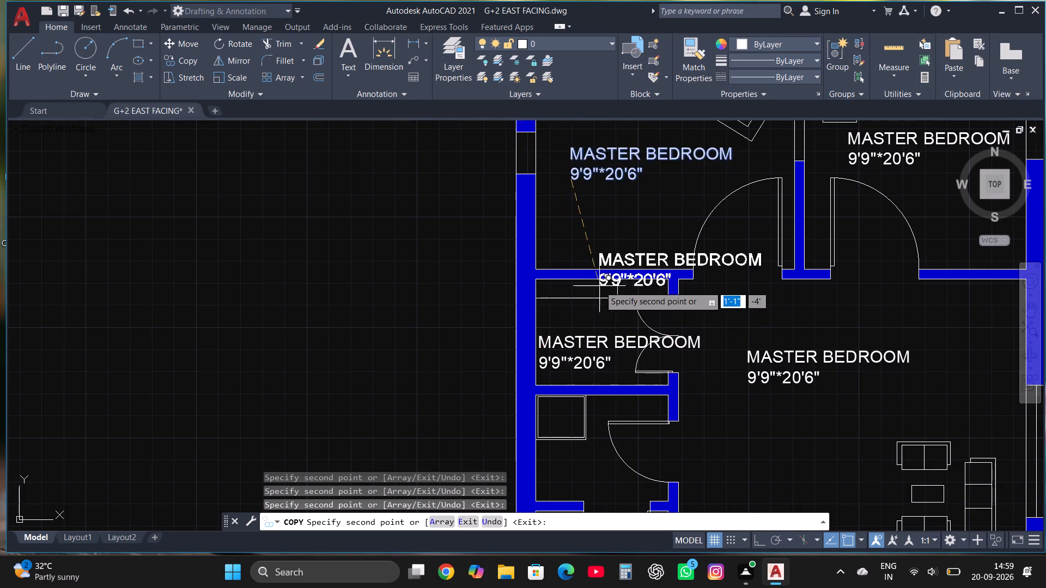
pyautogui.scroll(-1, 599, 286)
pyautogui.scroll(1, 585, 400)
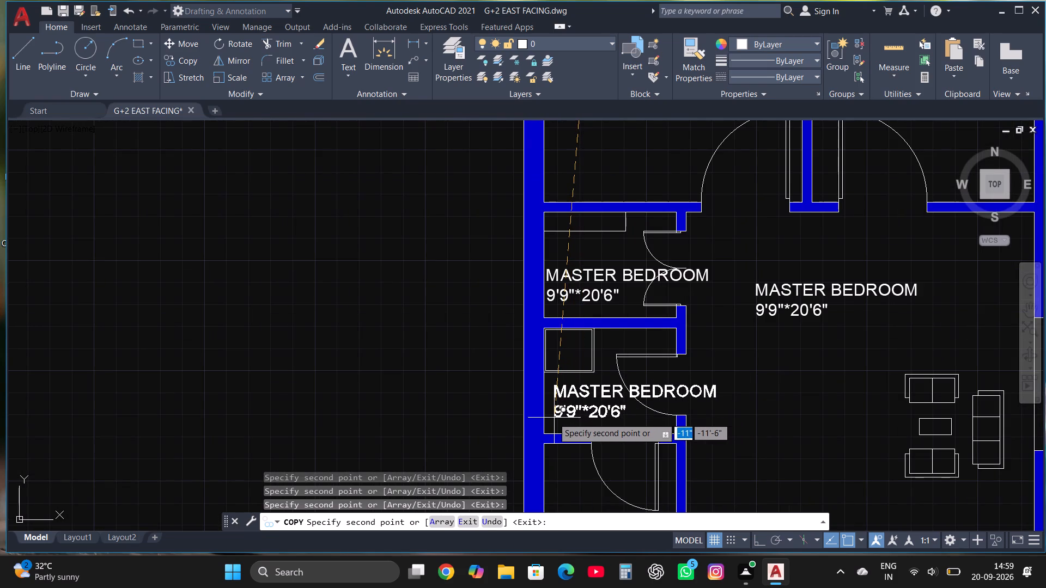
pyautogui.click(552, 419)
pyautogui.scroll(-2, 595, 299)
pyautogui.scroll(2, 593, 390)
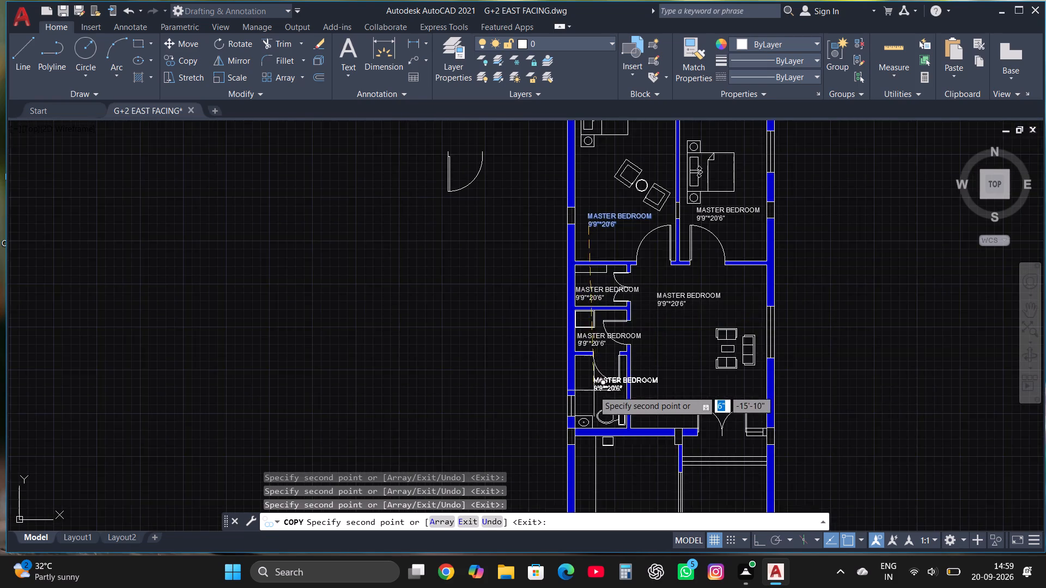
pyautogui.click(557, 408)
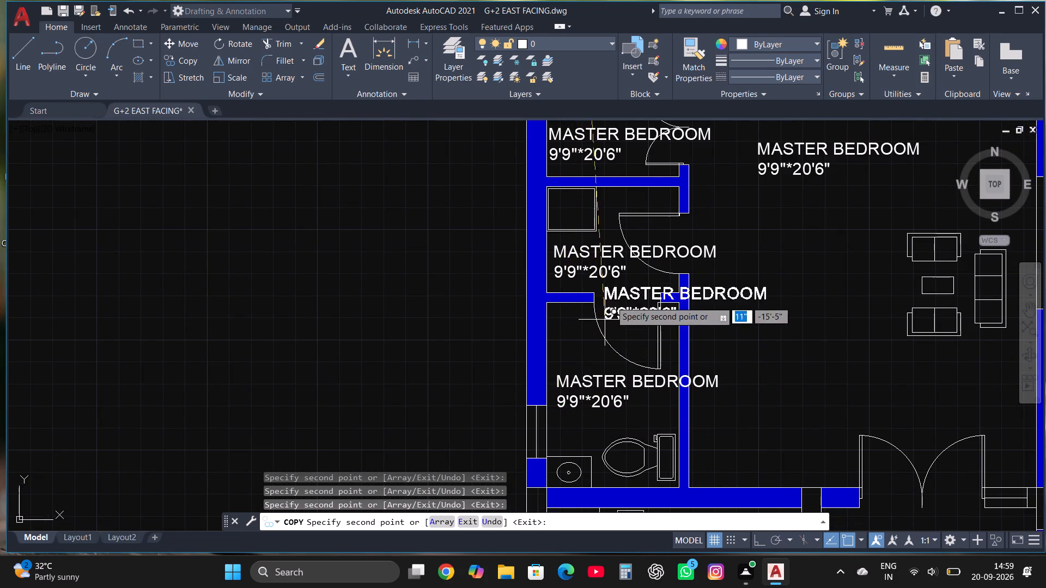
pyautogui.scroll(-2, 617, 272)
pyautogui.scroll(2, 624, 409)
pyautogui.click(619, 416)
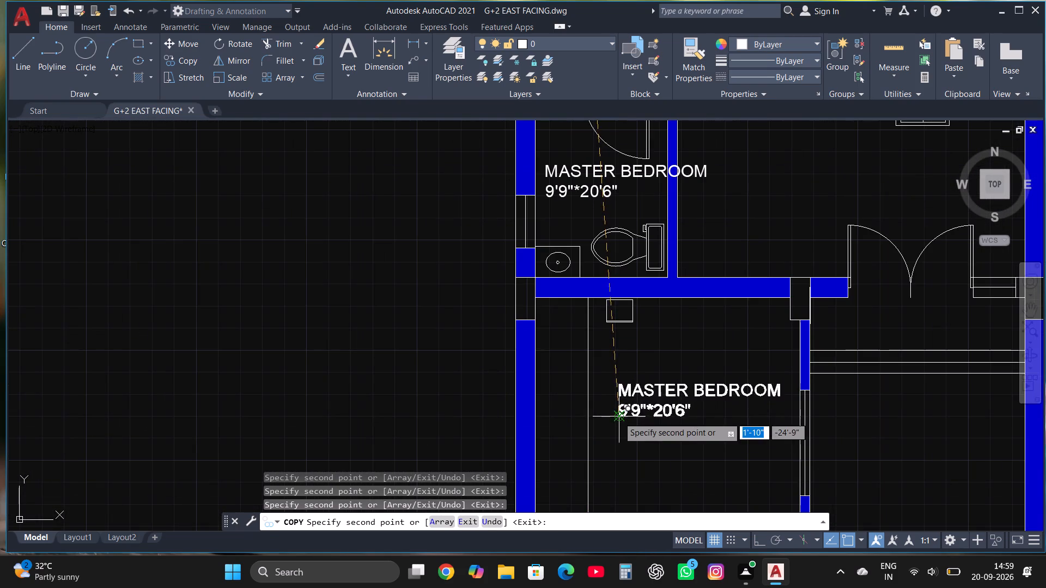
pyautogui.scroll(-2, 635, 293)
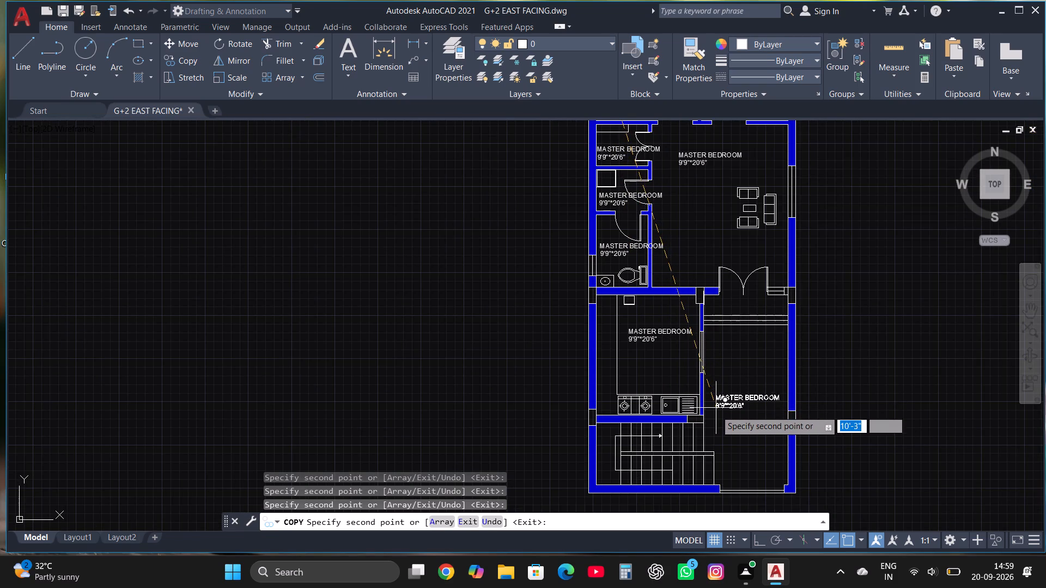
pyautogui.click(715, 419)
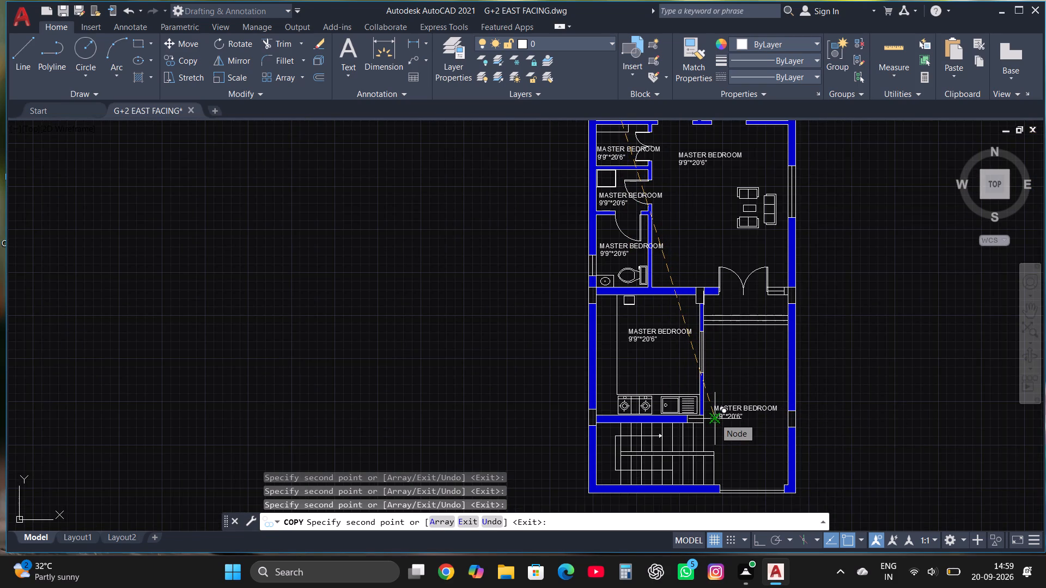
pyautogui.press('Escape')
# Replace the room name with PUJA in the label copy inside the small double-door room below the left bedroom.
pyautogui.scroll(3, 621, 137)
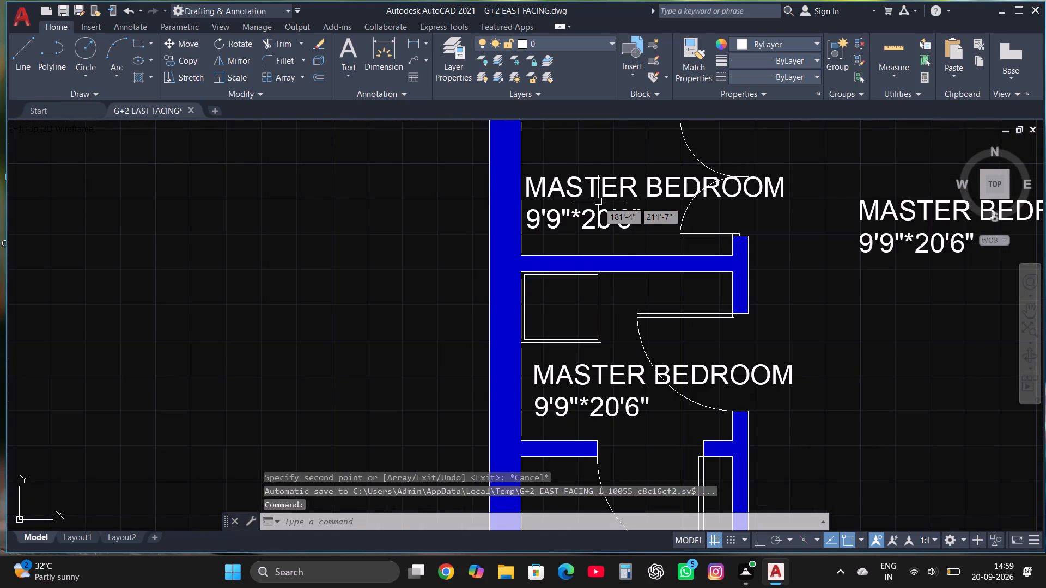
pyautogui.click(598, 201)
pyautogui.click(586, 181)
pyautogui.rightClick(586, 181)
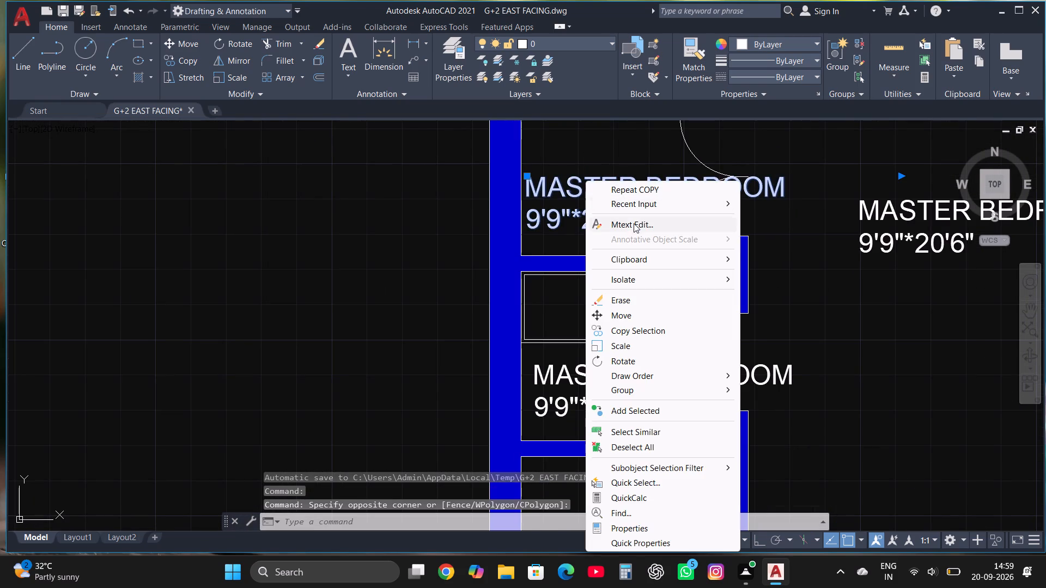
pyautogui.click(634, 223)
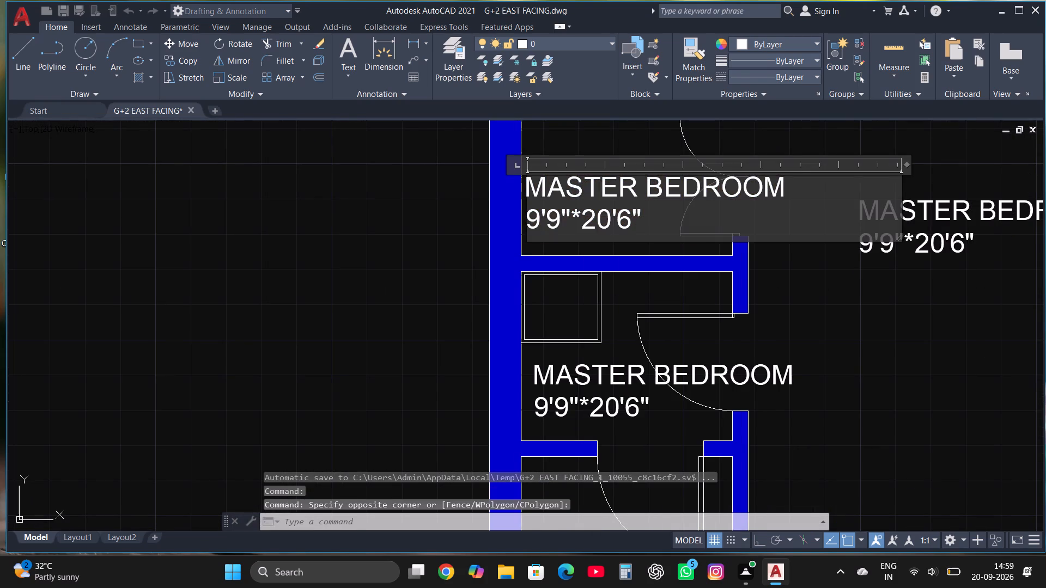
pyautogui.scroll(-2, 715, 421)
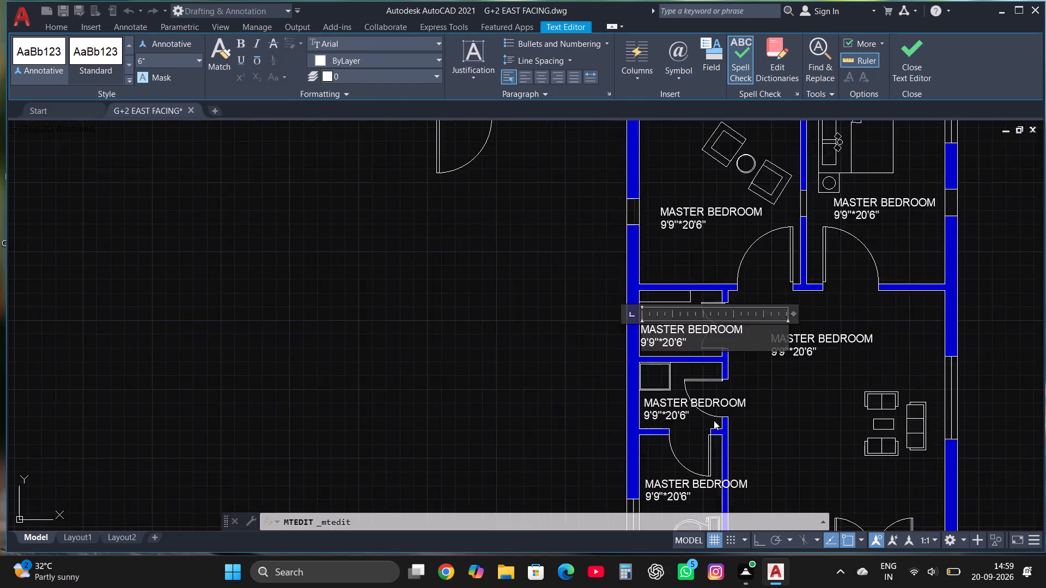
pyautogui.scroll(-1, 714, 420)
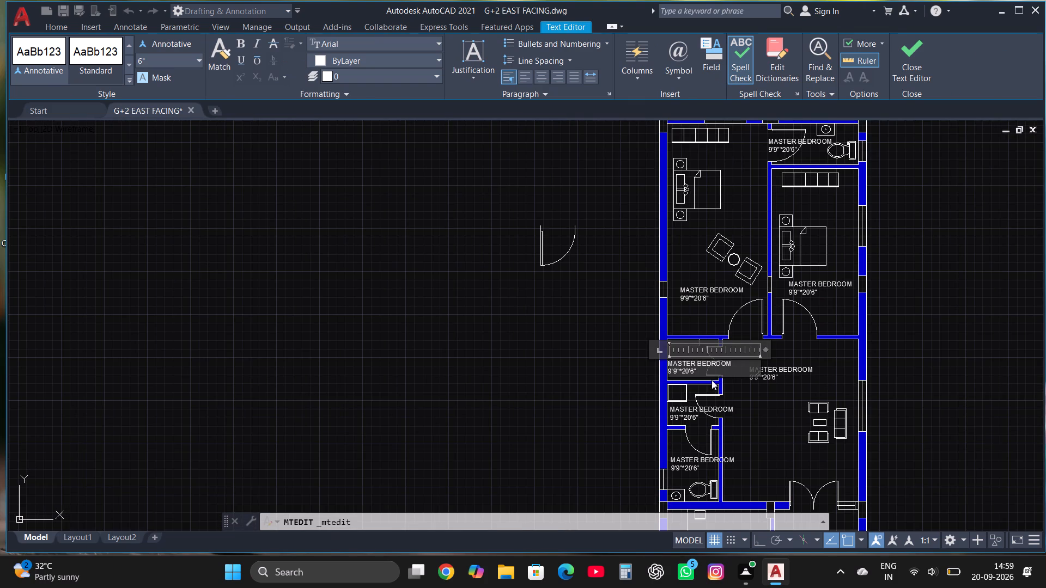
pyautogui.scroll(1, 714, 386)
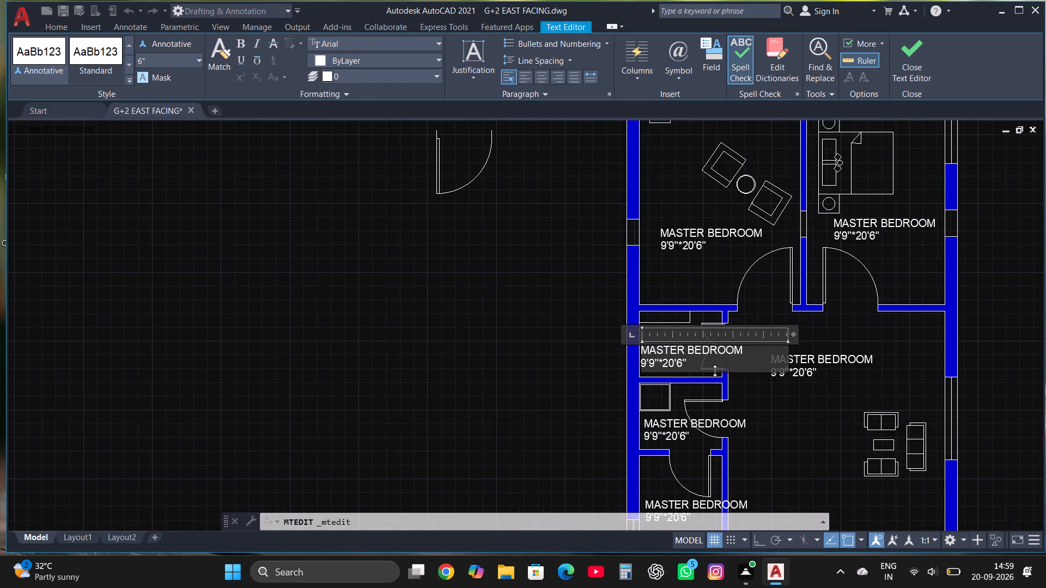
pyautogui.click(750, 348)
pyautogui.press('BackSpace')
pyautogui.press('BackSpace')
pyautogui.press('BackSpace')
pyautogui.press('BackSpace')
pyautogui.press('BackSpace')
pyautogui.press('BackSpace')
pyautogui.press('BackSpace')
pyautogui.press('BackSpace')
pyautogui.press('BackSpace')
pyautogui.press('BackSpace')
pyautogui.press('BackSpace')
pyautogui.press('BackSpace')
pyautogui.press('BackSpace')
pyautogui.press('BackSpace')
pyautogui.press('BackSpace')
pyautogui.press('BackSpace')
pyautogui.press('BackSpace')
pyautogui.press('BackSpace')
pyautogui.press('BackSpace')
pyautogui.press('BackSpace')
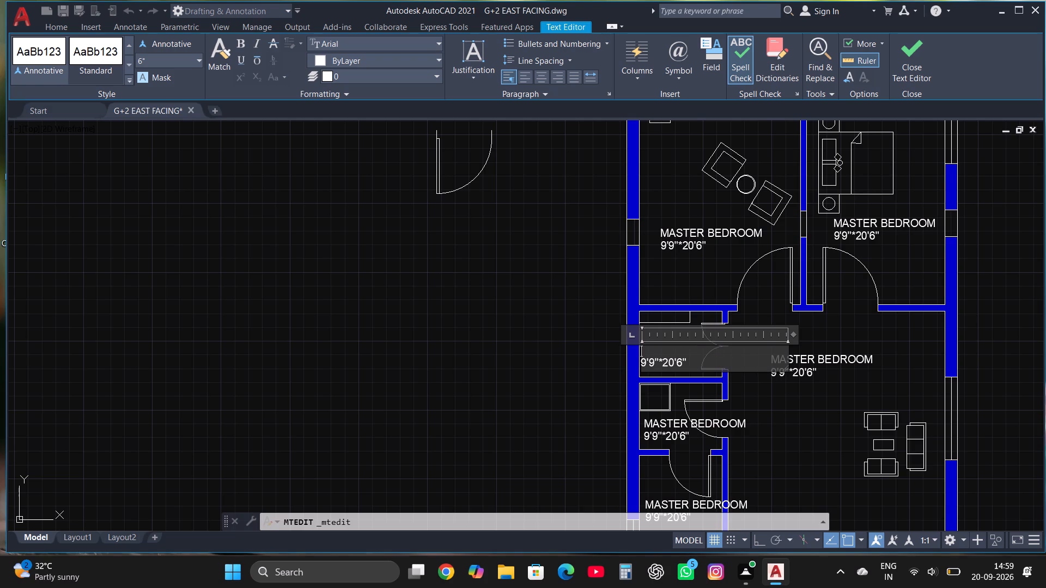
pyautogui.press('l')
pyautogui.press('BackSpace')
pyautogui.write('PUJA')
pyautogui.click(726, 371)
# Set the PUJA label's second line to 5'*4' and finish editing the text.
pyautogui.click(693, 370)
pyautogui.press('BackSpace')
pyautogui.press('BackSpace')
pyautogui.press('BackSpace')
pyautogui.press('BackSpace')
pyautogui.press('BackSpace')
pyautogui.press('BackSpace')
pyautogui.press('BackSpace')
pyautogui.press('BackSpace')
pyautogui.press('BackSpace')
pyautogui.press('BackSpace')
pyautogui.press('BackSpace')
pyautogui.press('BackSpace')
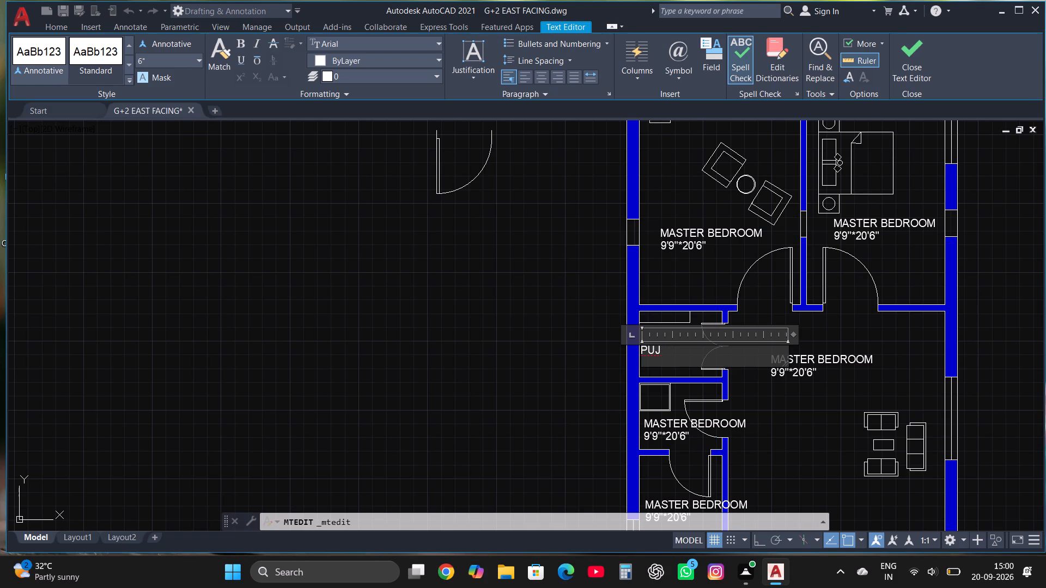
pyautogui.write('A')
pyautogui.press('space')
pyautogui.press('Return')
pyautogui.write("5'")
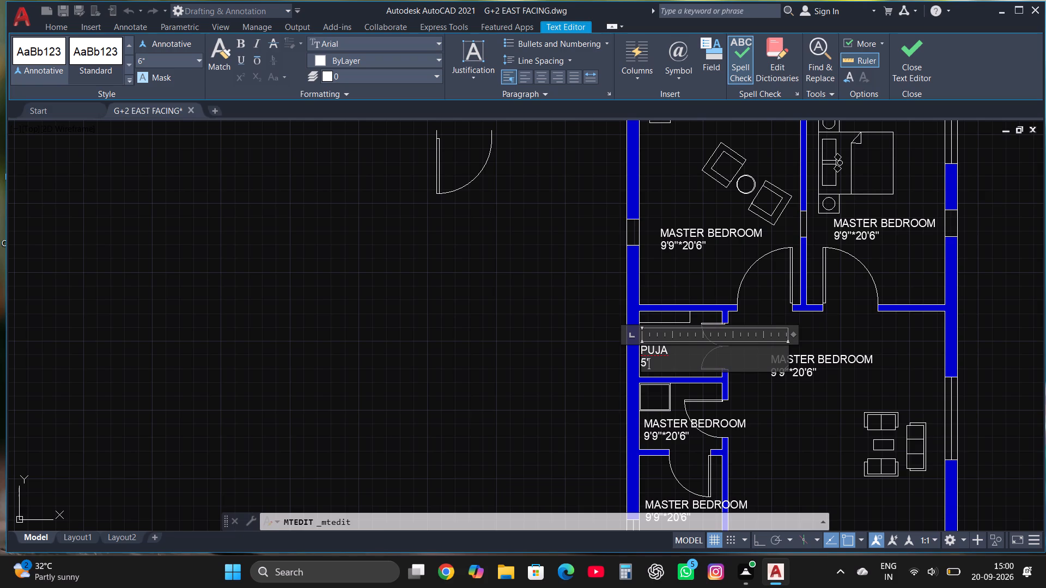
pyautogui.write("*4'")
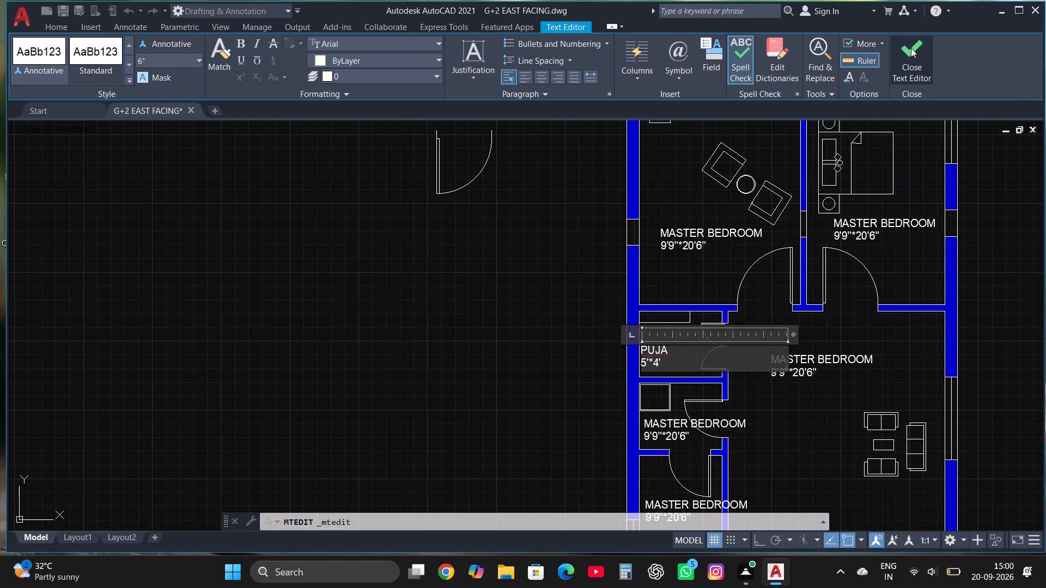
pyautogui.click(911, 50)
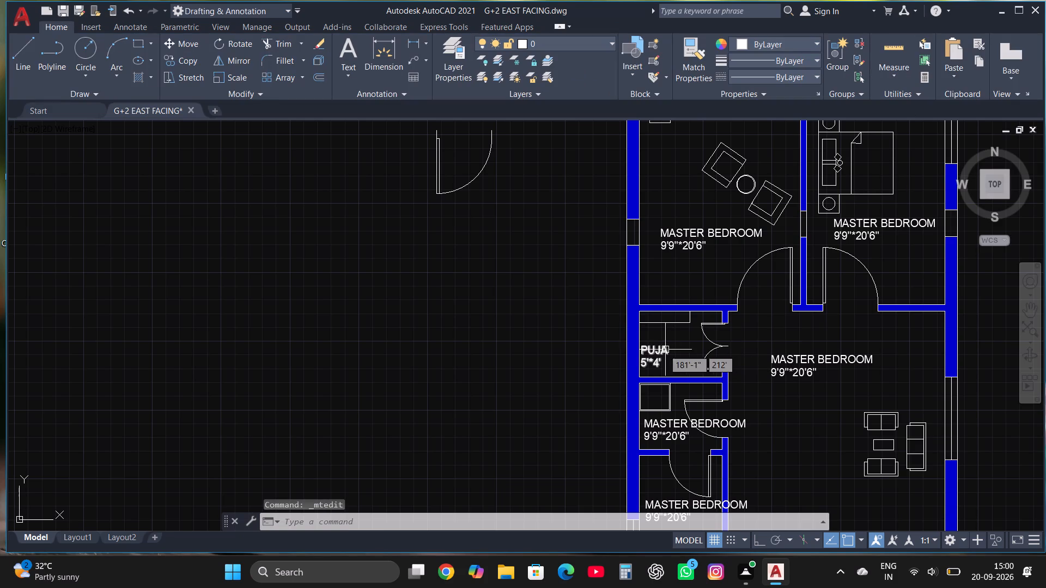
# Replace the room name with A.TOILET in the label copy inside the top attached toilet.
pyautogui.scroll(-1, 706, 305)
pyautogui.scroll(1, 686, 409)
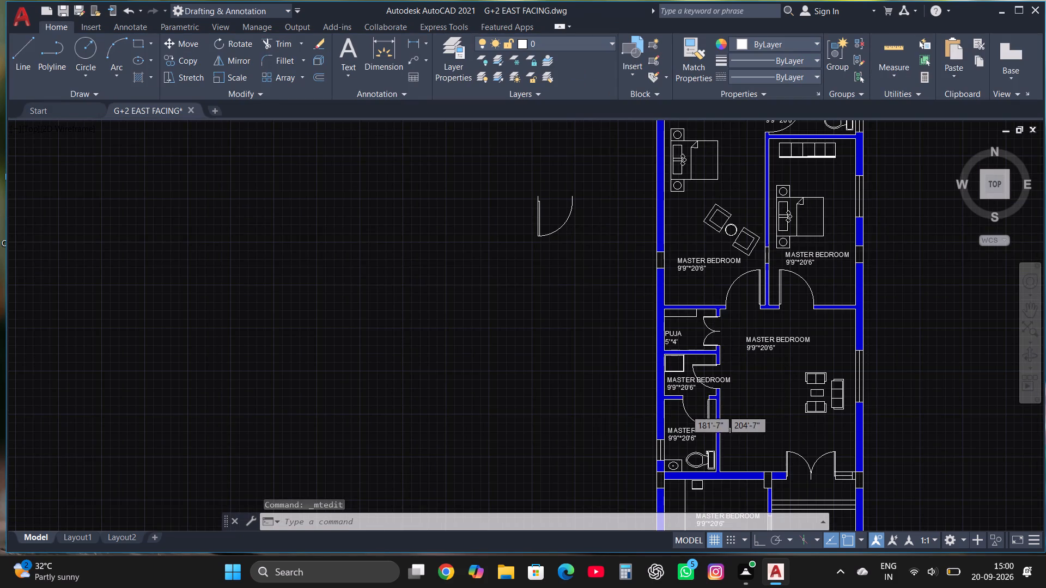
pyautogui.scroll(-3, 685, 409)
pyautogui.scroll(3, 729, 296)
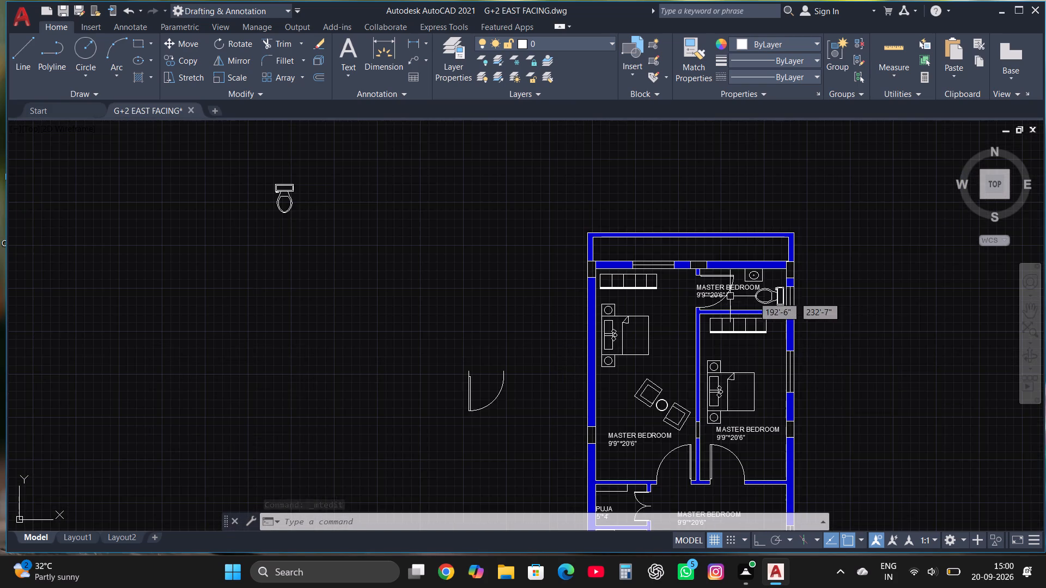
pyautogui.scroll(1, 740, 287)
pyautogui.click(695, 292)
pyautogui.rightClick(695, 292)
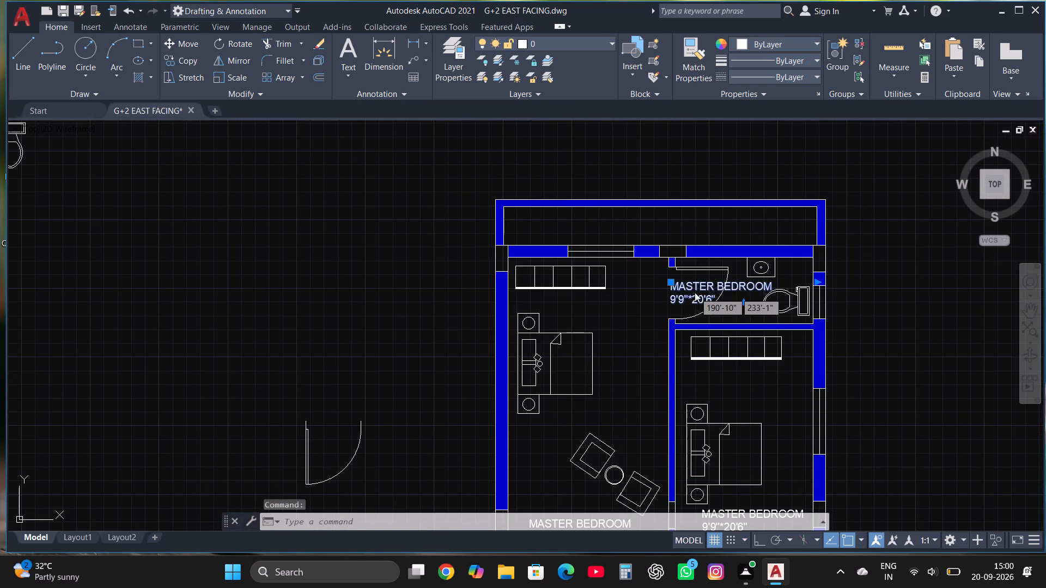
pyautogui.click(777, 222)
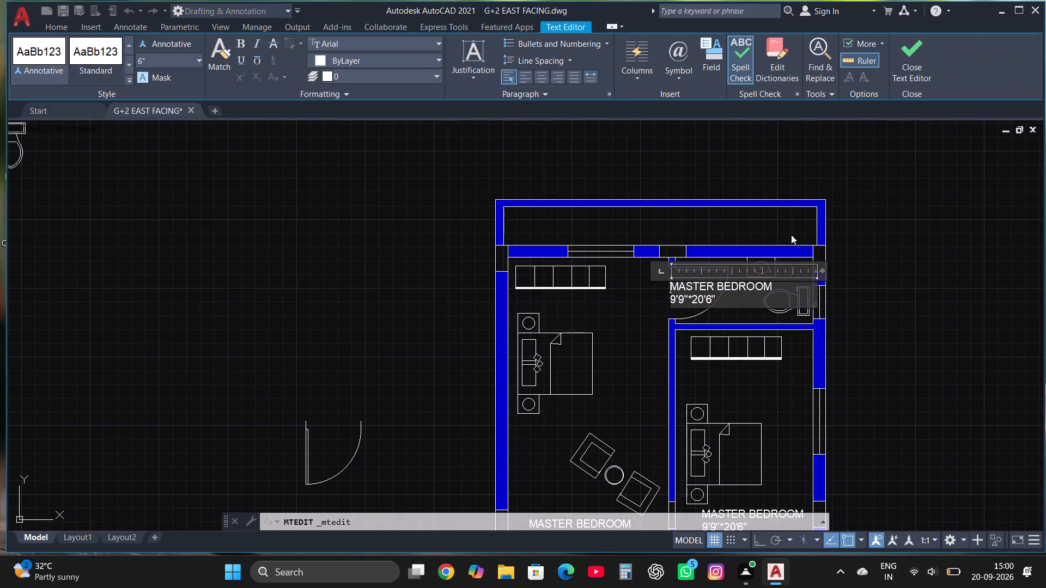
pyautogui.click(792, 277)
pyautogui.click(777, 286)
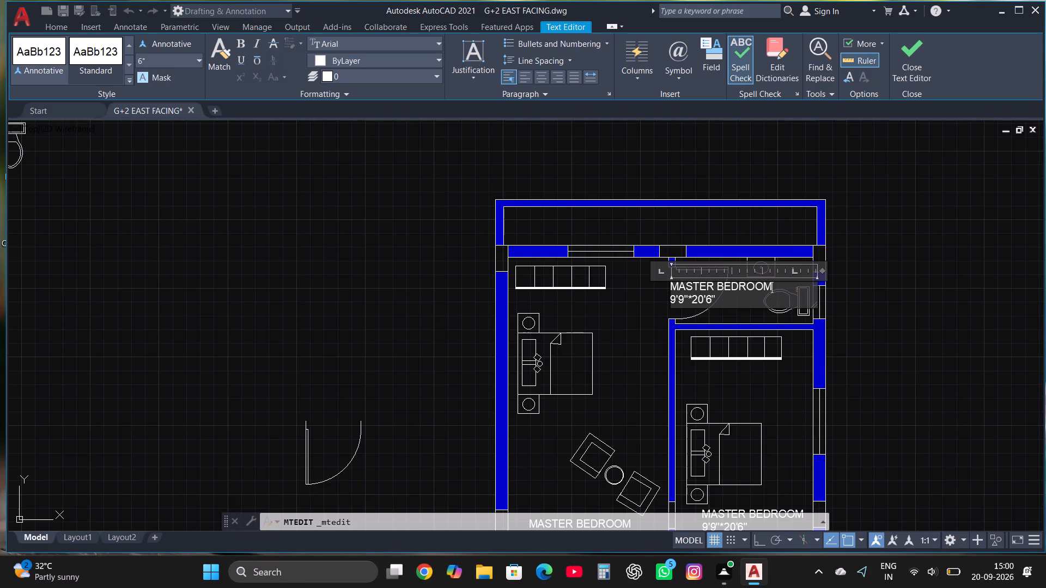
pyautogui.press('BackSpace')
pyautogui.press('BackSpace')
pyautogui.press('BackSpace')
pyautogui.press('BackSpace')
pyautogui.press('BackSpace')
pyautogui.press('BackSpace')
pyautogui.press('BackSpace')
pyautogui.press('BackSpace')
pyautogui.press('BackSpace')
pyautogui.press('BackSpace')
pyautogui.press('BackSpace')
pyautogui.press('BackSpace')
pyautogui.press('BackSpace')
pyautogui.press('BackSpace')
pyautogui.press('BackSpace')
pyautogui.press('BackSpace')
pyautogui.press('BackSpace')
pyautogui.press('BackSpace')
pyautogui.press('BackSpace')
pyautogui.press('BackSpace')
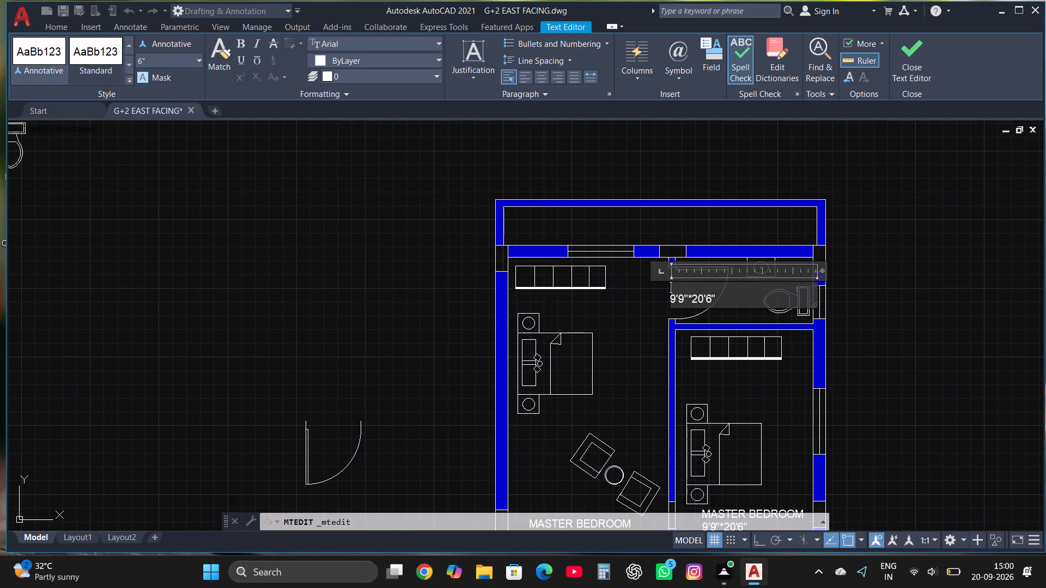
pyautogui.write('A.TOILET')
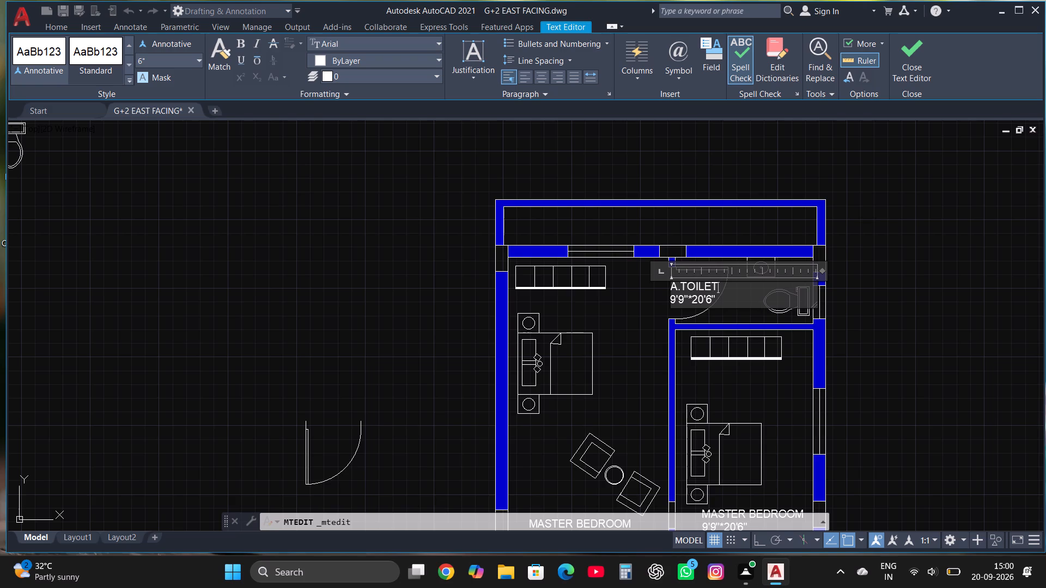
# Set the A.TOILET label's second line to 8'*4' and finish editing the text.
pyautogui.click(737, 305)
pyautogui.press('BackSpace')
pyautogui.press('BackSpace')
pyautogui.press('BackSpace')
pyautogui.press('BackSpace')
pyautogui.press('BackSpace')
pyautogui.press('BackSpace')
pyautogui.press('BackSpace')
pyautogui.press('BackSpace')
pyautogui.press('BackSpace')
pyautogui.press('BackSpace')
pyautogui.write("8'")
pyautogui.write("*4'")
pyautogui.click(913, 60)
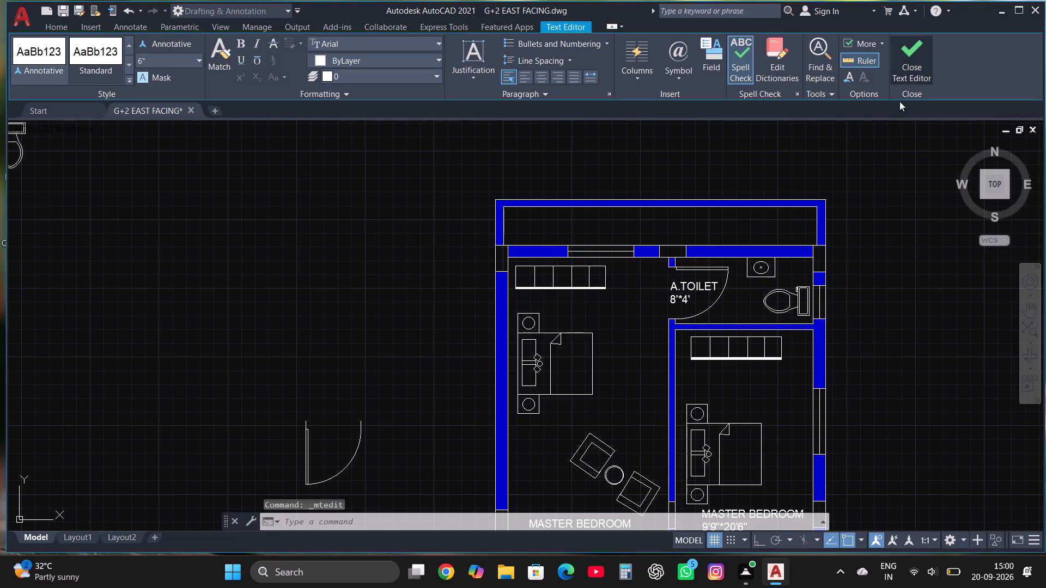
# Change the room name to KIDS BEDROOM in the label copy inside the right bedroom.
pyautogui.scroll(-2, 768, 287)
pyautogui.scroll(2, 782, 373)
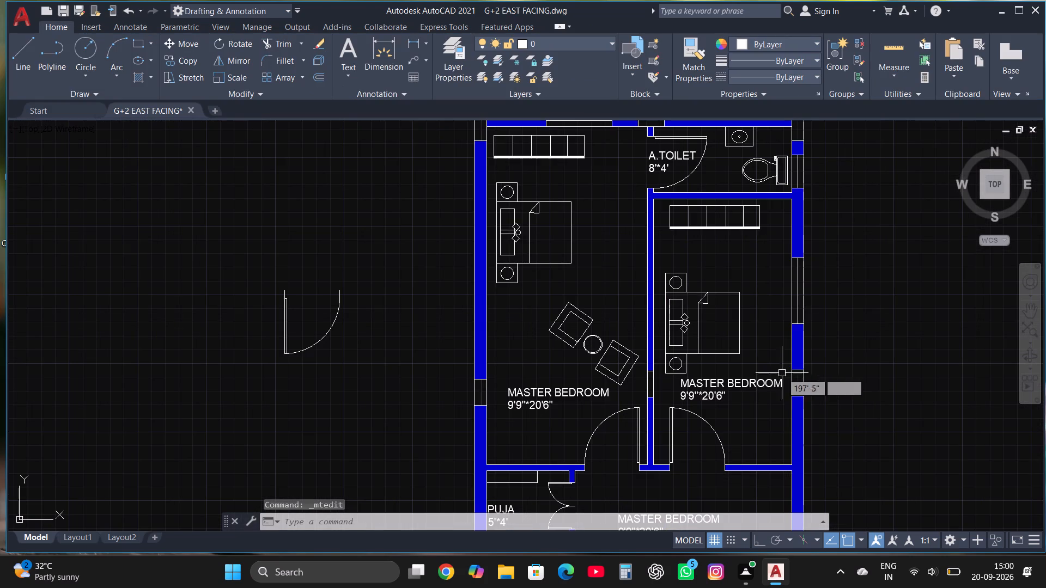
pyautogui.click(725, 388)
pyautogui.rightClick(724, 388)
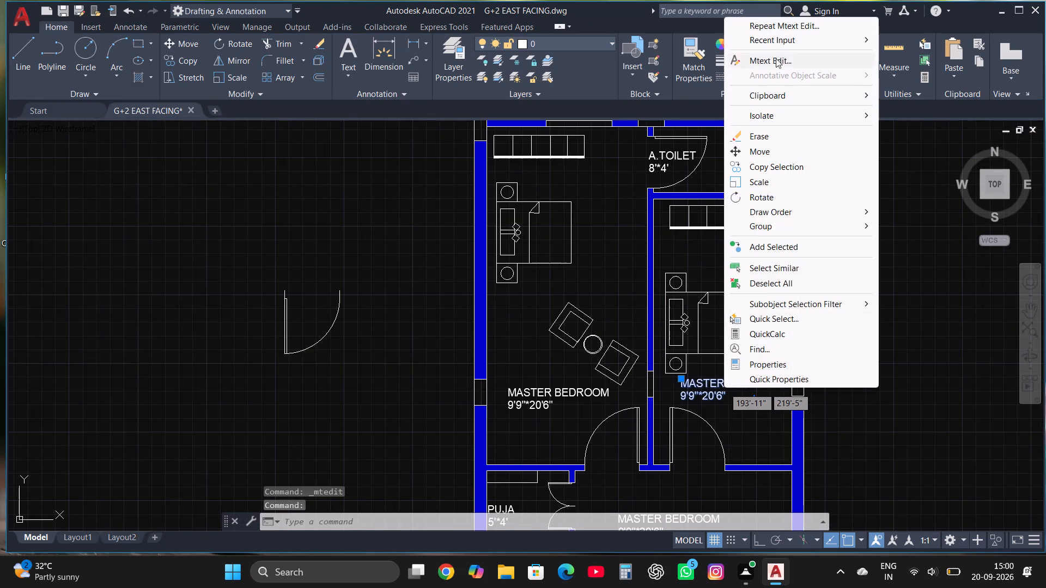
pyautogui.click(776, 55)
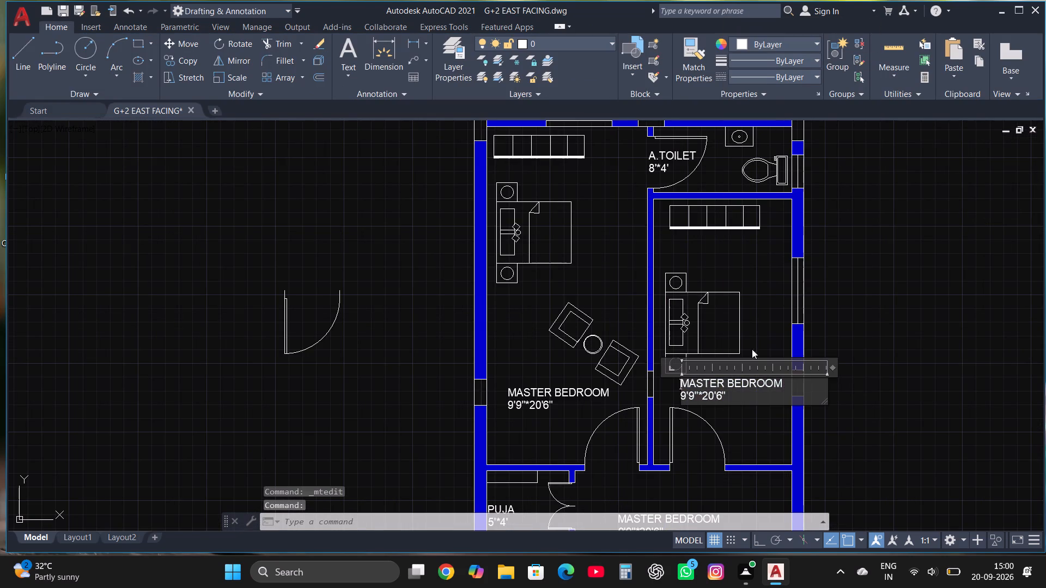
pyautogui.click(723, 388)
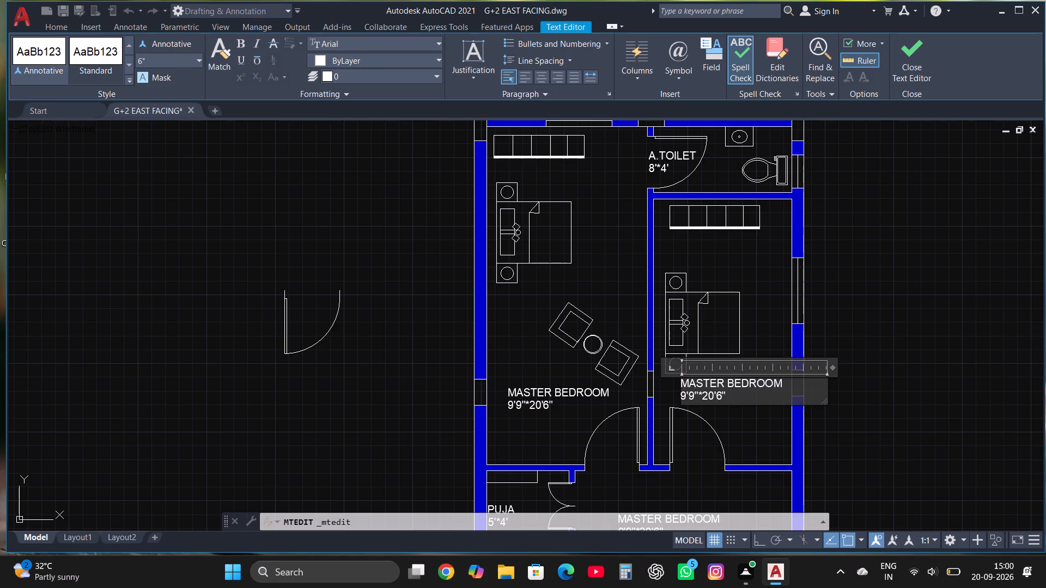
pyautogui.press('BackSpace')
pyautogui.press('BackSpace')
pyautogui.press('BackSpace')
pyautogui.press('BackSpace')
pyautogui.press('BackSpace')
pyautogui.press('BackSpace')
pyautogui.press('BackSpace')
pyautogui.press('BackSpace')
pyautogui.press('BackSpace')
pyautogui.press('BackSpace')
pyautogui.press('BackSpace')
pyautogui.press('BackSpace')
pyautogui.press('BackSpace')
pyautogui.press('BackSpace')
pyautogui.press('BackSpace')
pyautogui.press('BackSpace')
pyautogui.press('BackSpace')
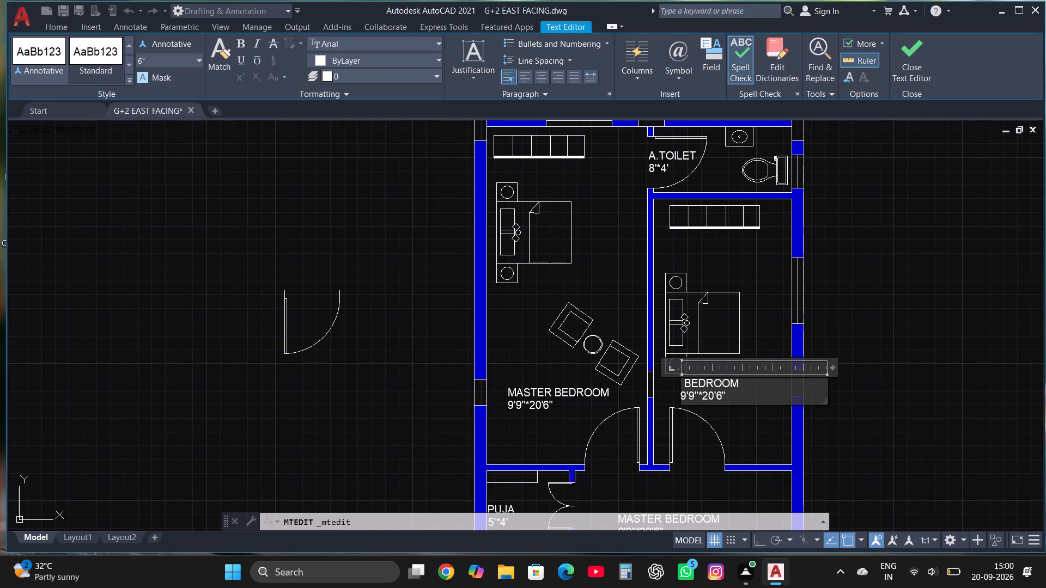
pyautogui.write('KIDS')
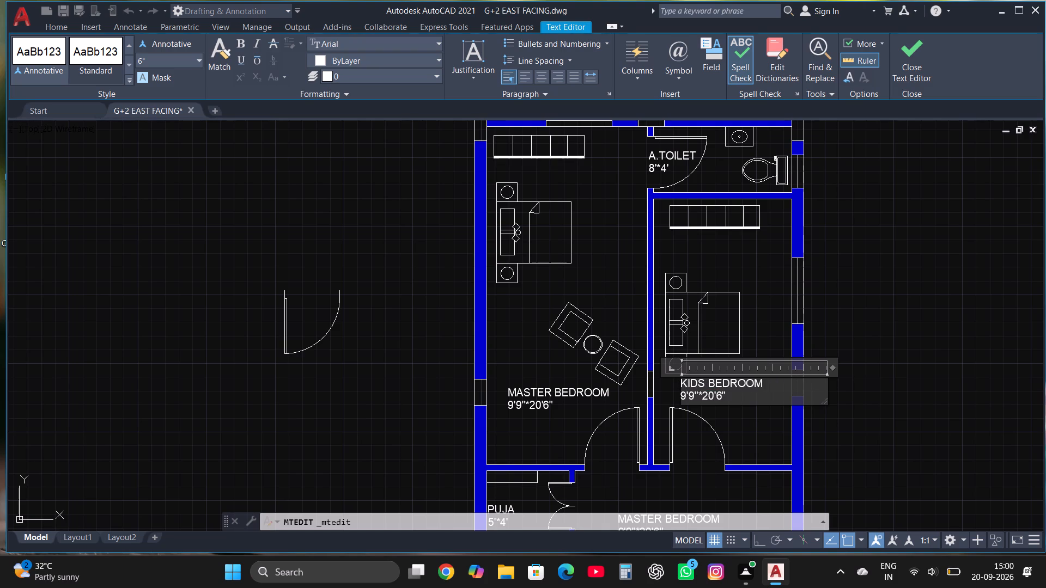
# Set the KIDS BEDROOM label's second line to 8'*16' and finish editing the text.
pyautogui.click(729, 396)
pyautogui.press('BackSpace')
pyautogui.press('BackSpace')
pyautogui.press('BackSpace')
pyautogui.press('BackSpace')
pyautogui.press('BackSpace')
pyautogui.press('BackSpace')
pyautogui.press('BackSpace')
pyautogui.press('BackSpace')
pyautogui.press('BackSpace')
pyautogui.press('BackSpace')
pyautogui.write("8'")
pyautogui.write("*16'")
pyautogui.click(912, 53)
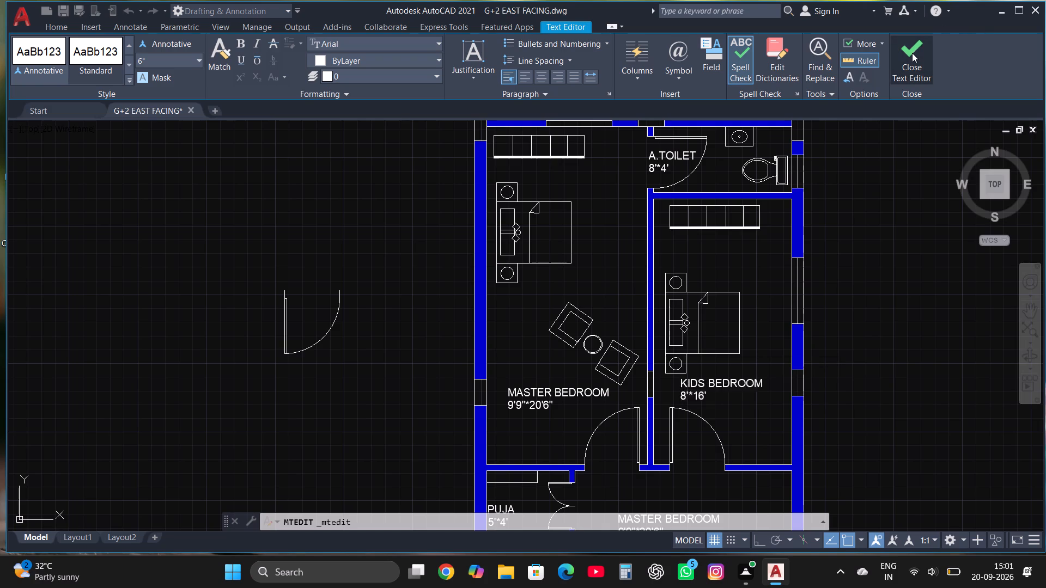
# Replace the room name with LIVING ROOM in the label copy inside the hall with the sofa set.
pyautogui.scroll(-2, 767, 176)
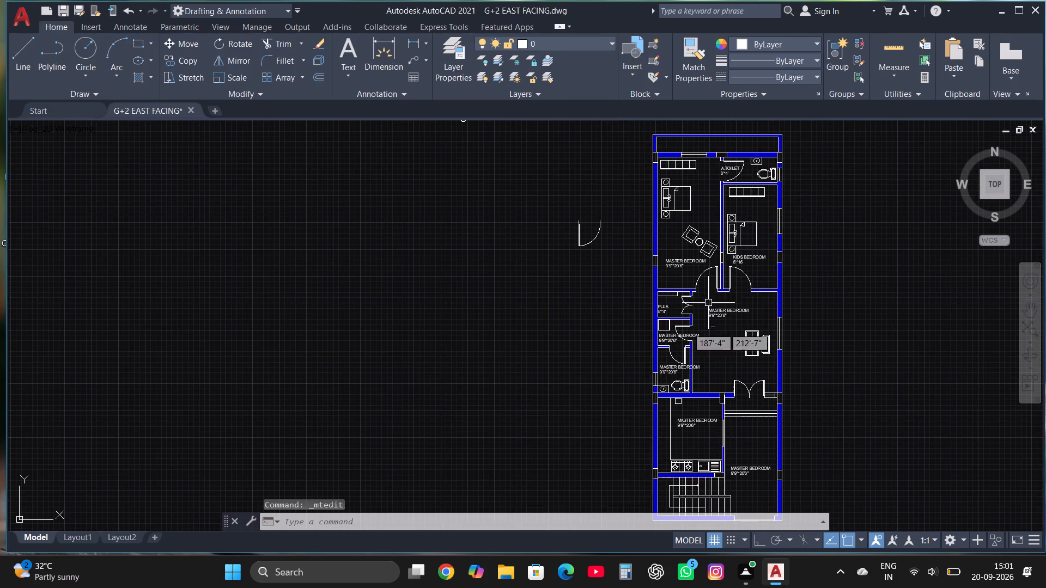
pyautogui.scroll(3, 668, 342)
pyautogui.scroll(-2, 737, 306)
pyautogui.scroll(1, 818, 284)
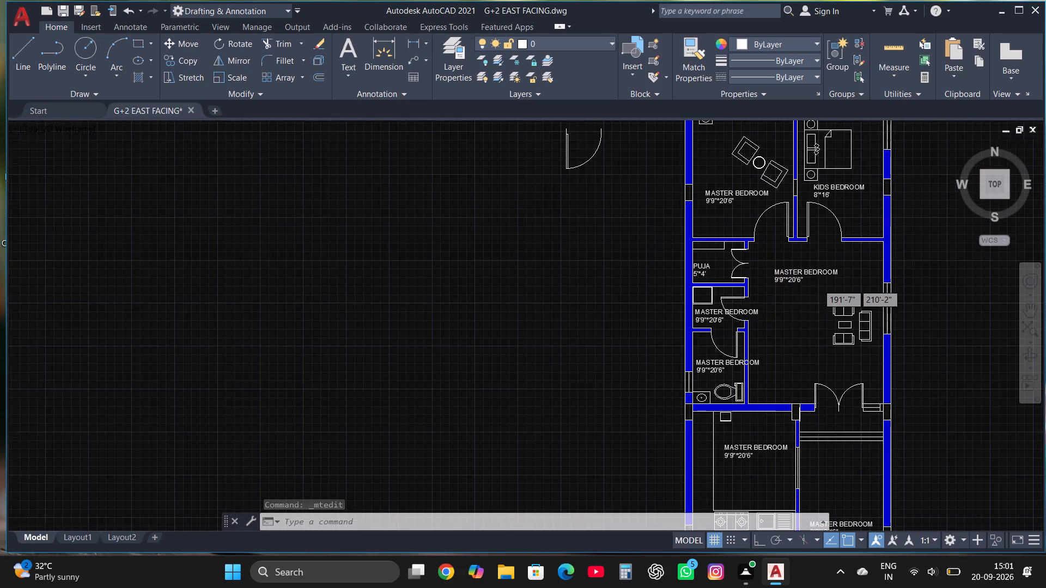
pyautogui.scroll(1, 818, 284)
pyautogui.click(761, 250)
pyautogui.rightClick(761, 250)
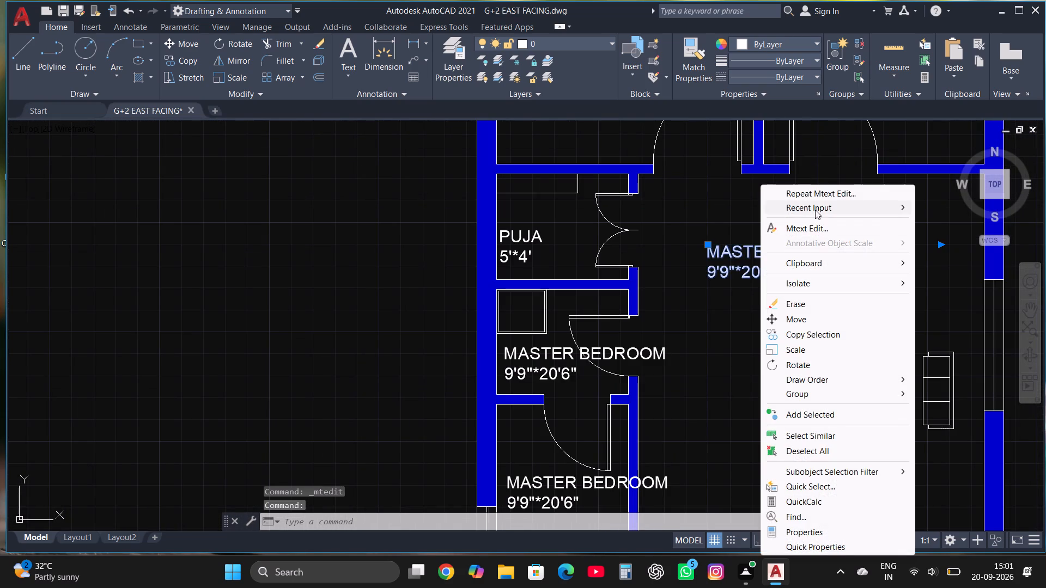
pyautogui.click(814, 226)
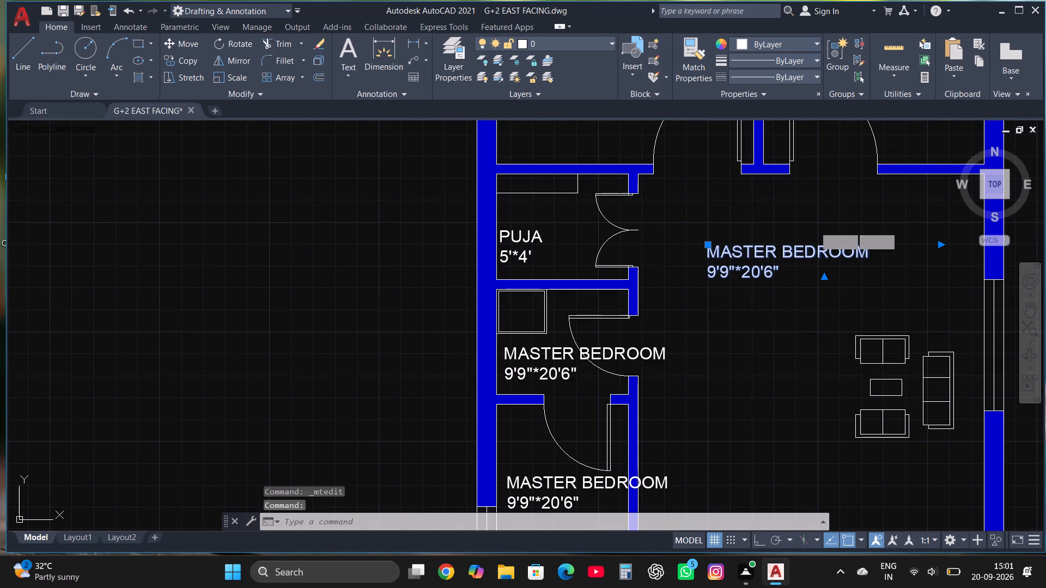
pyautogui.click(875, 248)
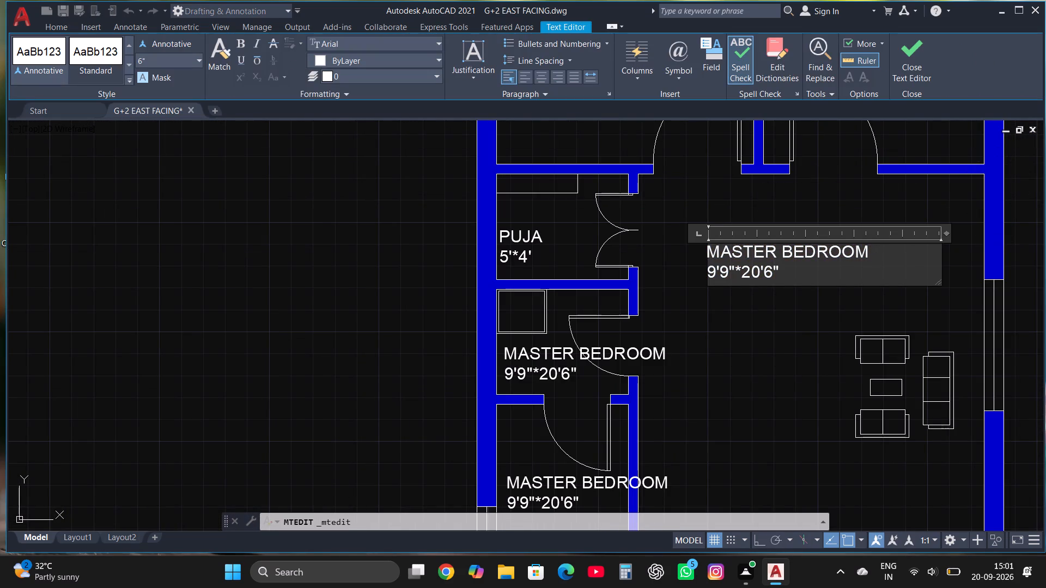
pyautogui.press('BackSpace')
pyautogui.press('BackSpace')
pyautogui.press('BackSpace')
pyautogui.press('BackSpace')
pyautogui.press('BackSpace')
pyautogui.press('BackSpace')
pyautogui.press('BackSpace')
pyautogui.press('BackSpace')
pyautogui.press('BackSpace')
pyautogui.press('BackSpace')
pyautogui.press('BackSpace')
pyautogui.press('BackSpace')
pyautogui.press('BackSpace')
pyautogui.press('BackSpace')
pyautogui.press('BackSpace')
pyautogui.press('BackSpace')
pyautogui.press('BackSpace')
pyautogui.press('BackSpace')
pyautogui.press('BackSpace')
pyautogui.press('BackSpace')
pyautogui.write('LIVING ROOM')
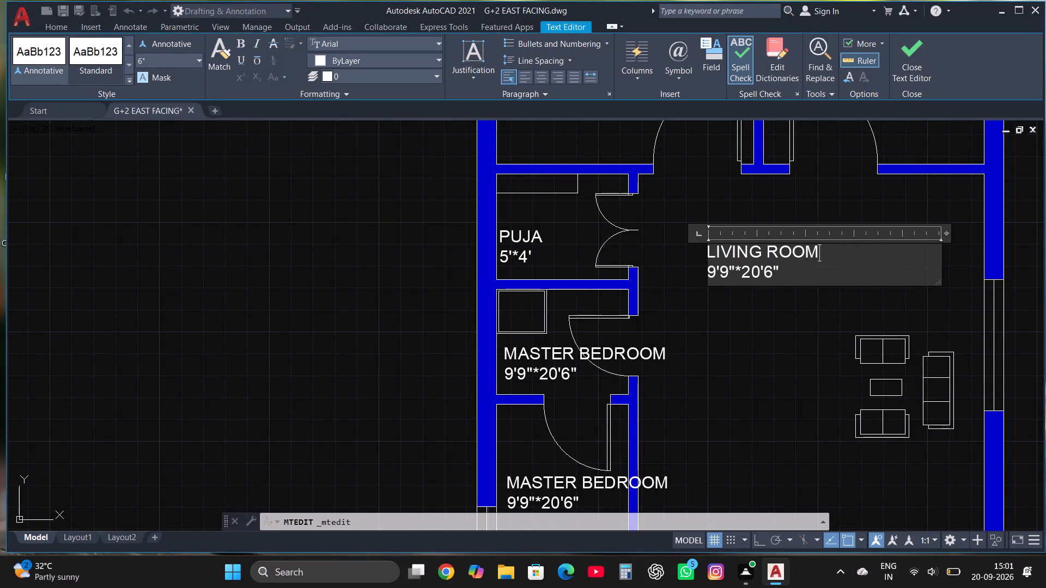
# Set the LIVING ROOM label's second line to 13'*15'9" and finish editing the text.
pyautogui.click(807, 278)
pyautogui.press('BackSpace')
pyautogui.press('BackSpace')
pyautogui.press('BackSpace')
pyautogui.press('BackSpace')
pyautogui.press('BackSpace')
pyautogui.press('BackSpace')
pyautogui.press('BackSpace')
pyautogui.press('BackSpace')
pyautogui.press('BackSpace')
pyautogui.press('BackSpace')
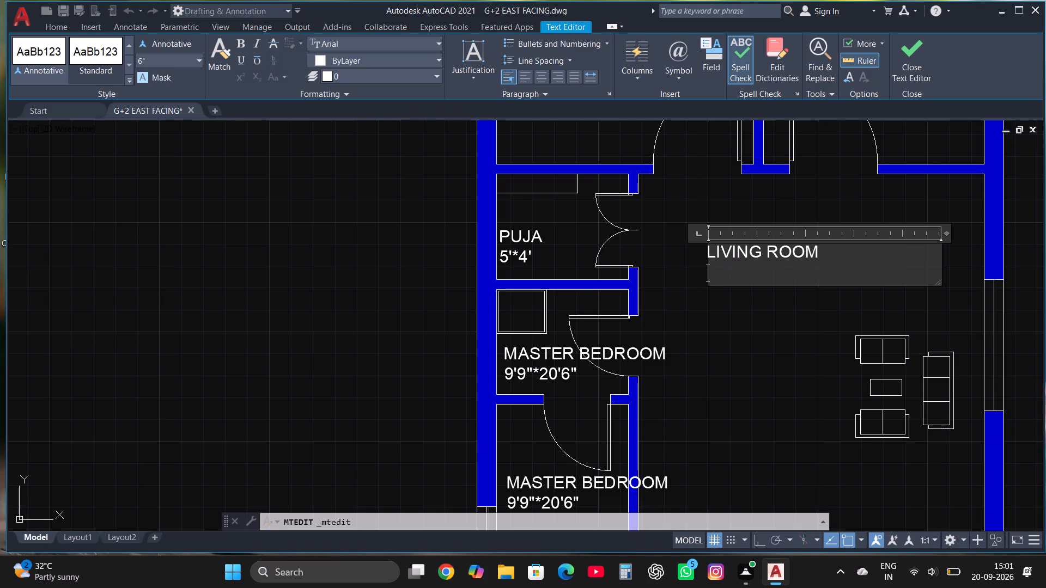
pyautogui.write("13'")
pyautogui.write("*15'")
pyautogui.write('9"')
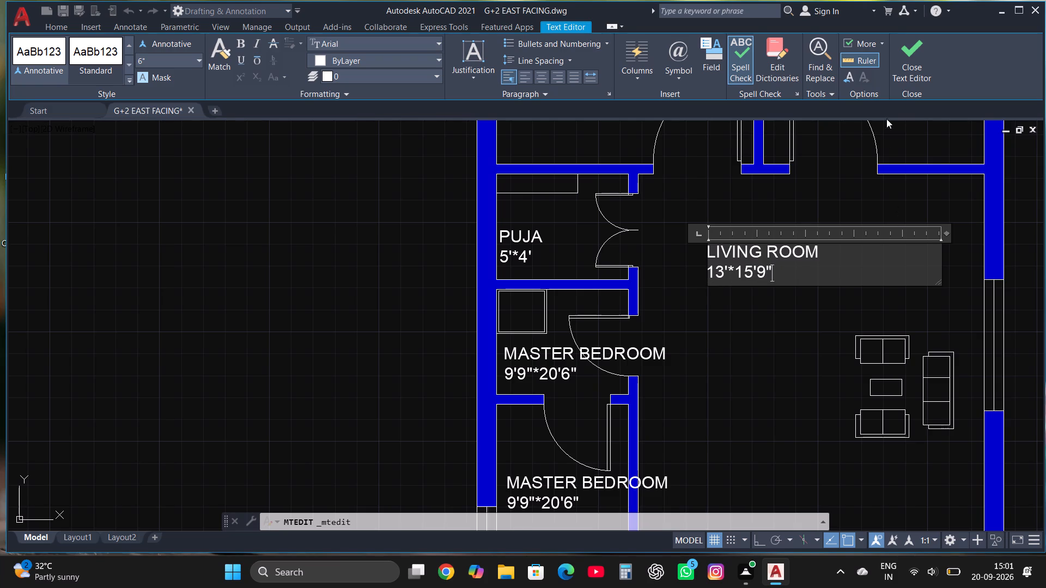
pyautogui.click(904, 23)
pyautogui.click(915, 72)
# Replace the room name with DRESSING in the label copy inside the small room directly below the PUJA room.
pyautogui.scroll(-1, 781, 171)
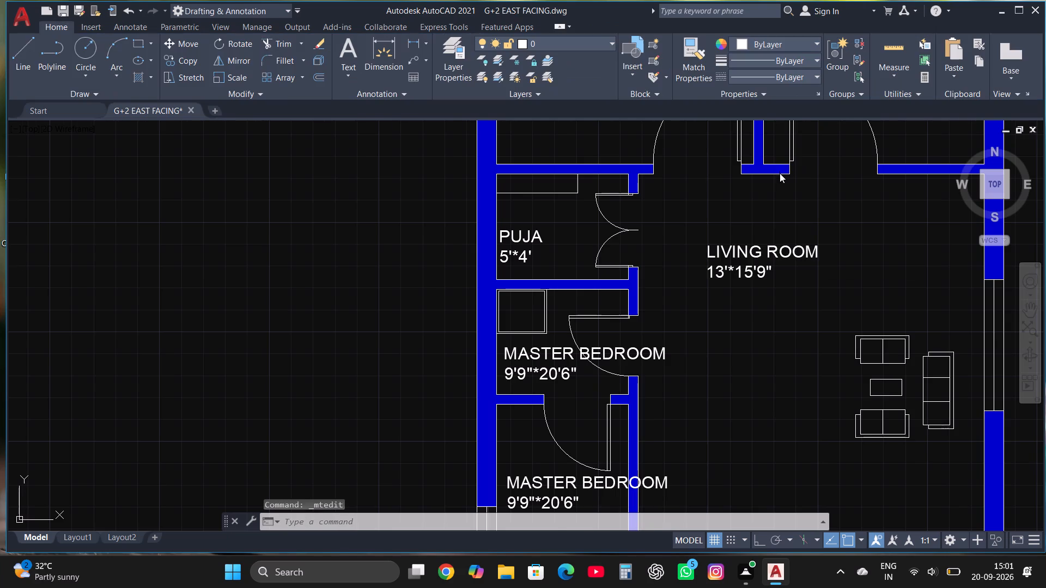
pyautogui.scroll(1, 661, 276)
pyautogui.click(601, 296)
pyautogui.rightClick(601, 296)
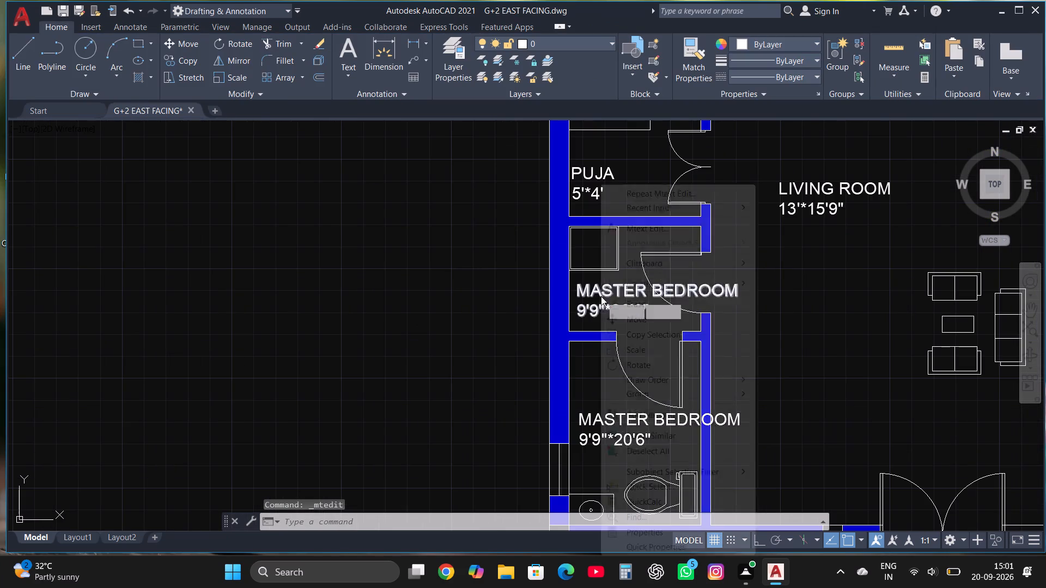
pyautogui.click(658, 229)
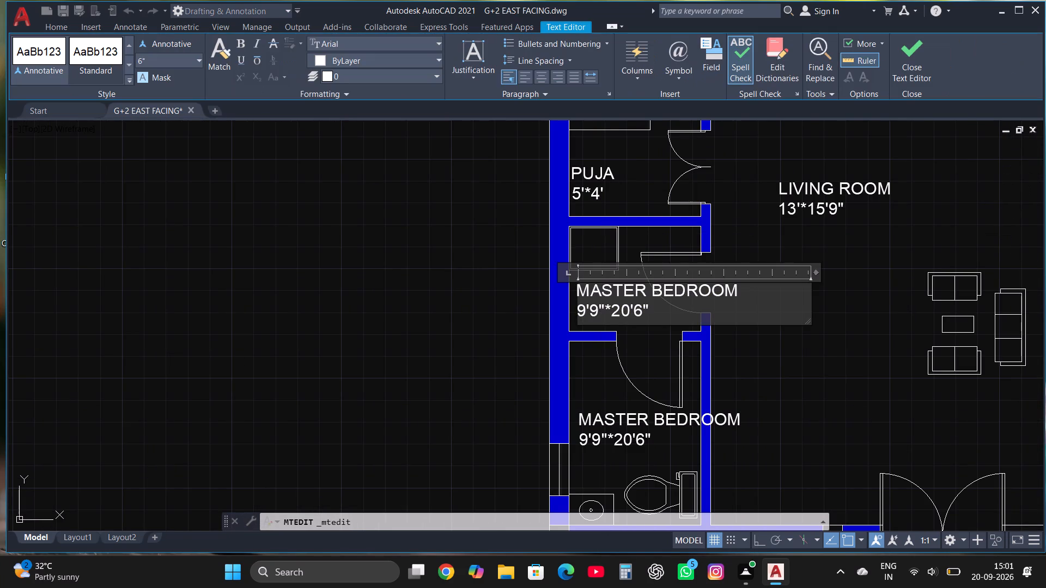
pyautogui.click(748, 290)
pyautogui.press('BackSpace')
pyautogui.press('BackSpace')
pyautogui.press('BackSpace')
pyautogui.press('BackSpace')
pyautogui.press('BackSpace')
pyautogui.press('BackSpace')
pyautogui.press('BackSpace')
pyautogui.press('BackSpace')
pyautogui.press('BackSpace')
pyautogui.press('BackSpace')
pyautogui.press('BackSpace')
pyautogui.press('BackSpace')
pyautogui.press('BackSpace')
pyautogui.press('BackSpace')
pyautogui.press('BackSpace')
pyautogui.press('BackSpace')
pyautogui.press('BackSpace')
pyautogui.press('BackSpace')
pyautogui.press('BackSpace')
pyautogui.press('BackSpace')
pyautogui.write('DRESSING')
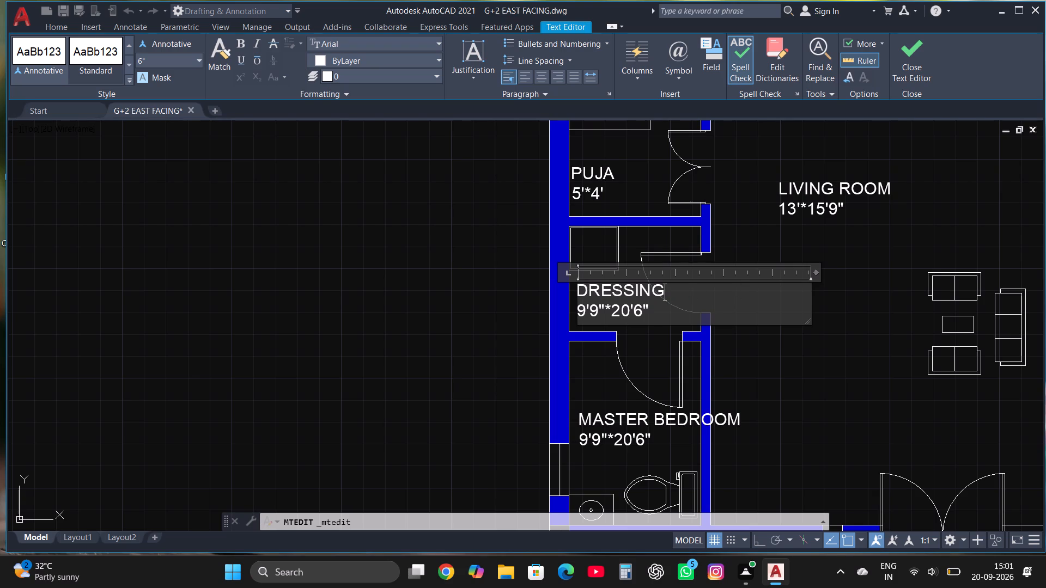
# Set the DRESSING label's second line to 5'*4' and finish editing the text.
pyautogui.click(680, 312)
pyautogui.press('BackSpace')
pyautogui.press('BackSpace')
pyautogui.press('BackSpace')
pyautogui.press('BackSpace')
pyautogui.press('BackSpace')
pyautogui.press('BackSpace')
pyautogui.press('BackSpace')
pyautogui.press('BackSpace')
pyautogui.press('BackSpace')
pyautogui.press('BackSpace')
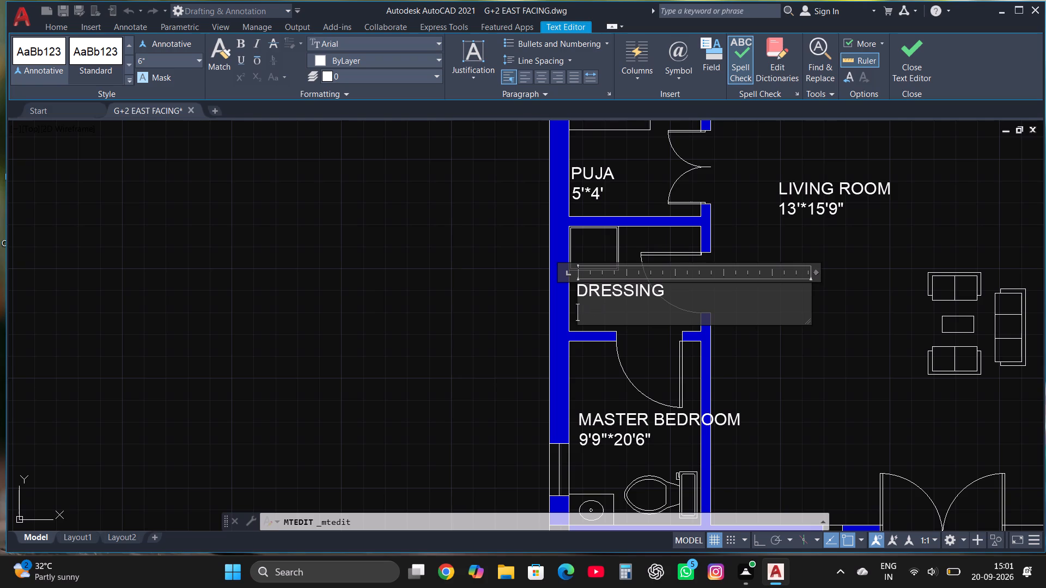
pyautogui.write("5'*4'")
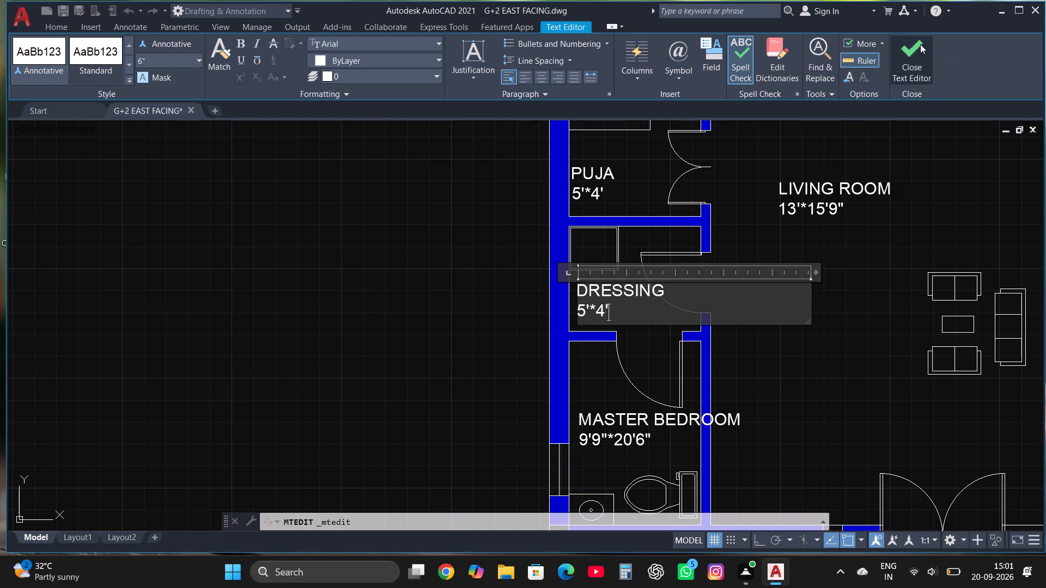
pyautogui.click(902, 44)
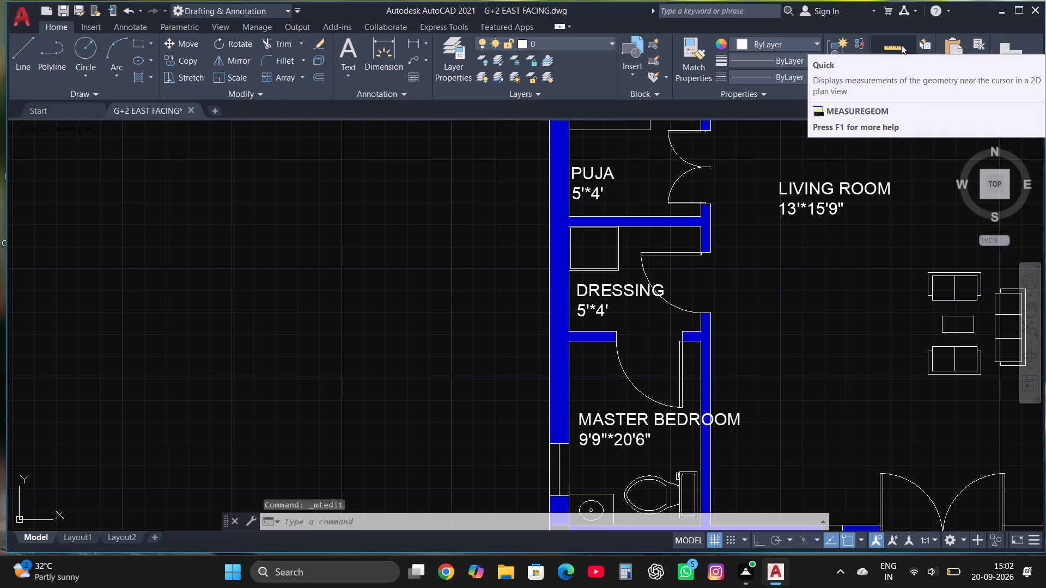
# Replace the room name with C.TOILET in the label copy inside the toilet directly below the DRESSING room.
pyautogui.scroll(-2, 756, 225)
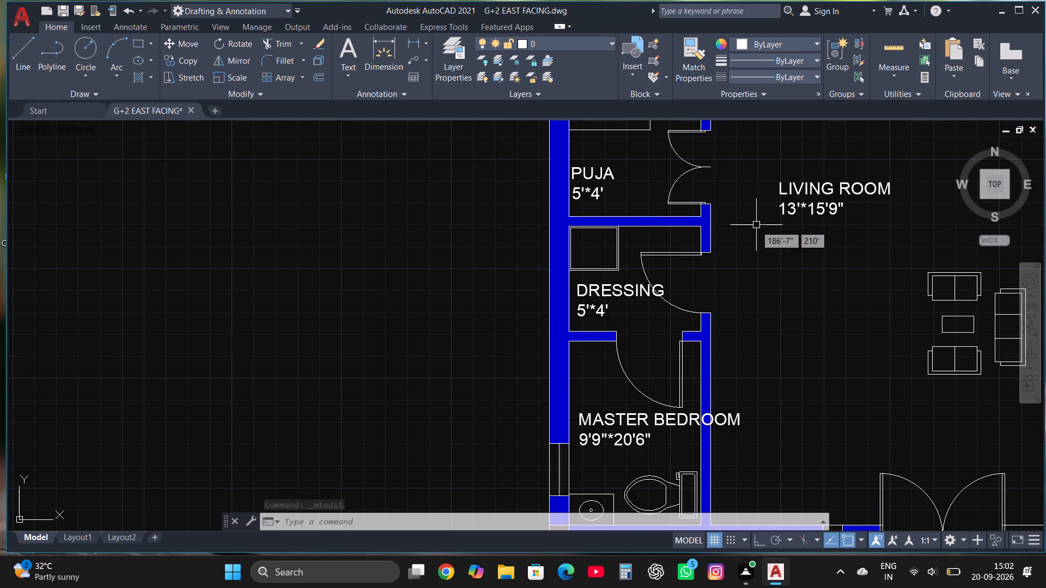
pyautogui.scroll(-1, 691, 272)
pyautogui.scroll(2, 684, 319)
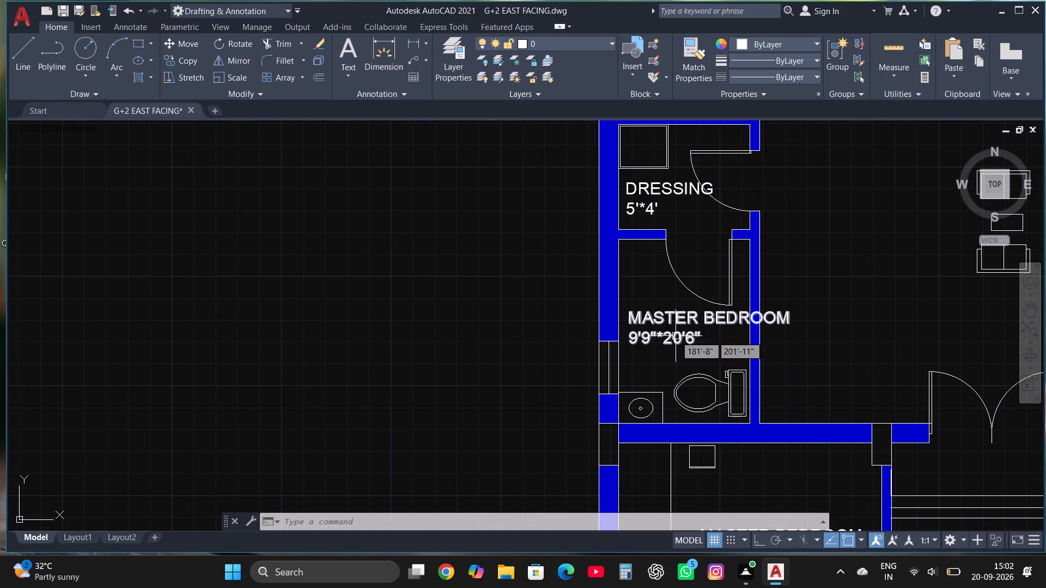
pyautogui.click(676, 336)
pyautogui.rightClick(676, 336)
pyautogui.click(740, 232)
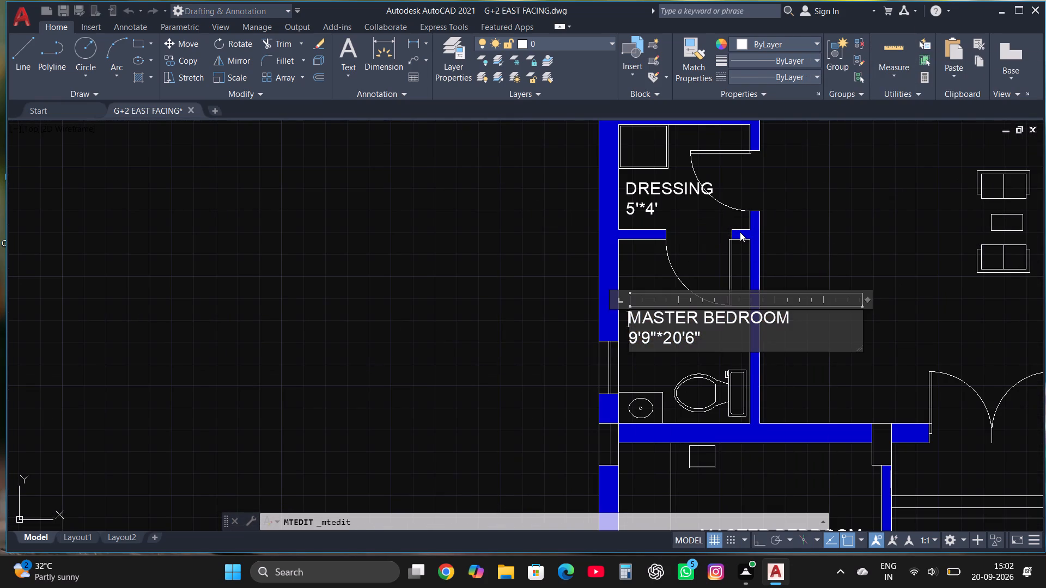
pyautogui.click(813, 318)
pyautogui.press('BackSpace')
pyautogui.press('BackSpace')
pyautogui.press('BackSpace')
pyautogui.press('BackSpace')
pyautogui.press('BackSpace')
pyautogui.press('BackSpace')
pyautogui.press('BackSpace')
pyautogui.press('BackSpace')
pyautogui.press('BackSpace')
pyautogui.press('BackSpace')
pyautogui.press('BackSpace')
pyautogui.press('BackSpace')
pyautogui.press('BackSpace')
pyautogui.press('BackSpace')
pyautogui.press('BackSpace')
pyautogui.press('BackSpace')
pyautogui.press('BackSpace')
pyautogui.press('BackSpace')
pyautogui.press('BackSpace')
pyautogui.press('BackSpace')
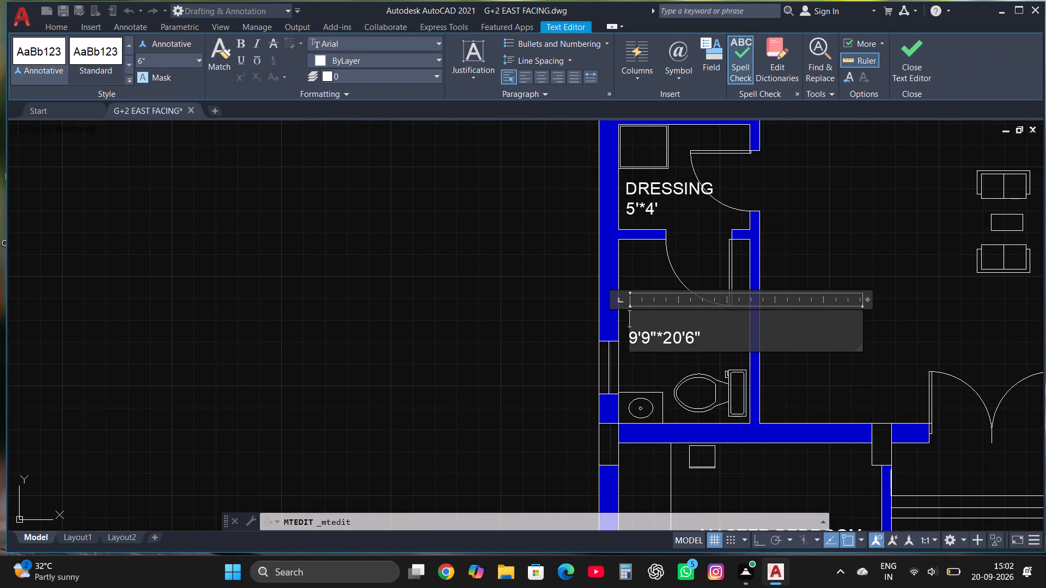
pyautogui.write('C.')
pyautogui.write('TOILET')
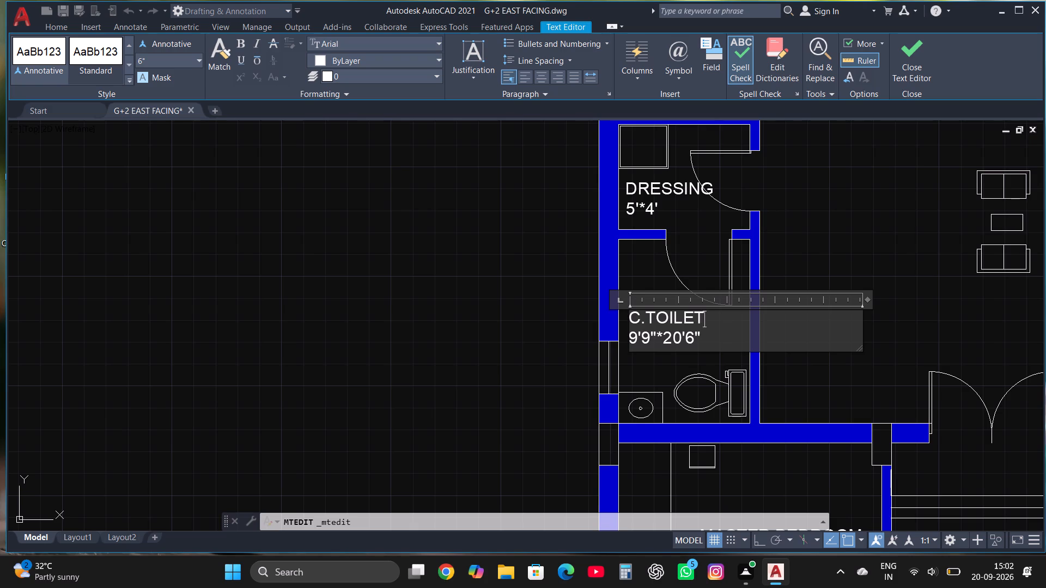
# Set the C.TOILET label's second line to 5'*6'9" and finish editing the text.
pyautogui.click(774, 347)
pyautogui.press('BackSpace')
pyautogui.press('BackSpace')
pyautogui.press('BackSpace')
pyautogui.press('BackSpace')
pyautogui.press('BackSpace')
pyautogui.press('BackSpace')
pyautogui.press('BackSpace')
pyautogui.press('BackSpace')
pyautogui.press('BackSpace')
pyautogui.press('BackSpace')
pyautogui.write("5'")
pyautogui.write("*6'")
pyautogui.write('9"')
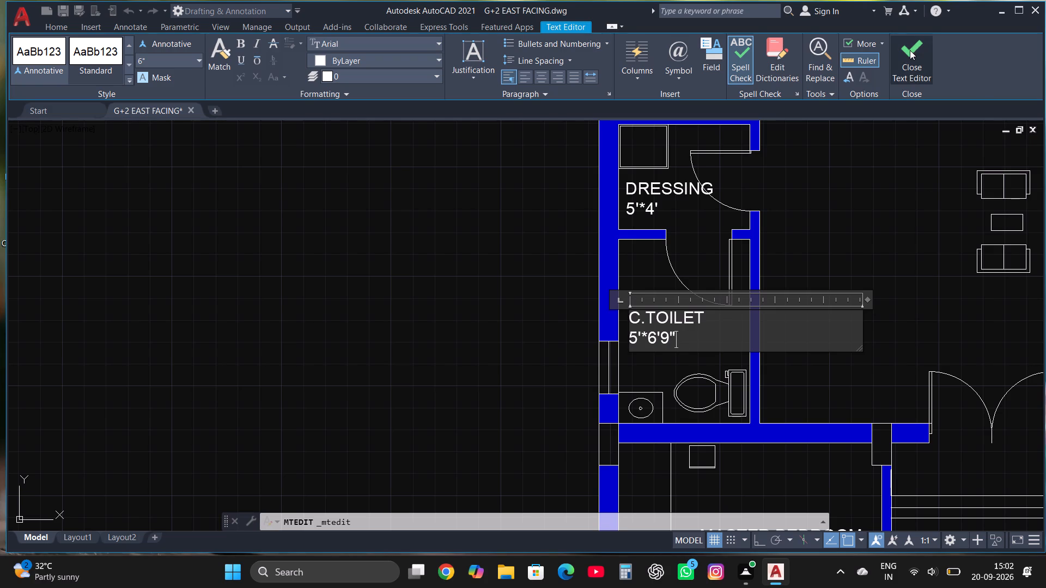
pyautogui.click(910, 50)
# Replace the room name with KITCHEN COM DINING in the label copy inside the room with the stove and sink.
pyautogui.scroll(-3, 696, 263)
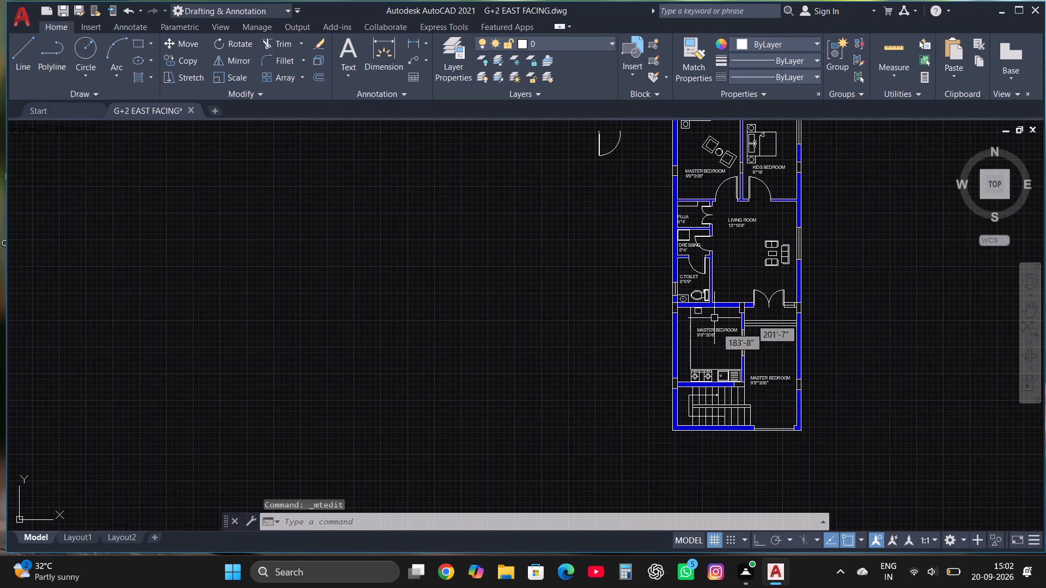
pyautogui.scroll(3, 721, 340)
pyautogui.click(701, 294)
pyautogui.rightClick(701, 294)
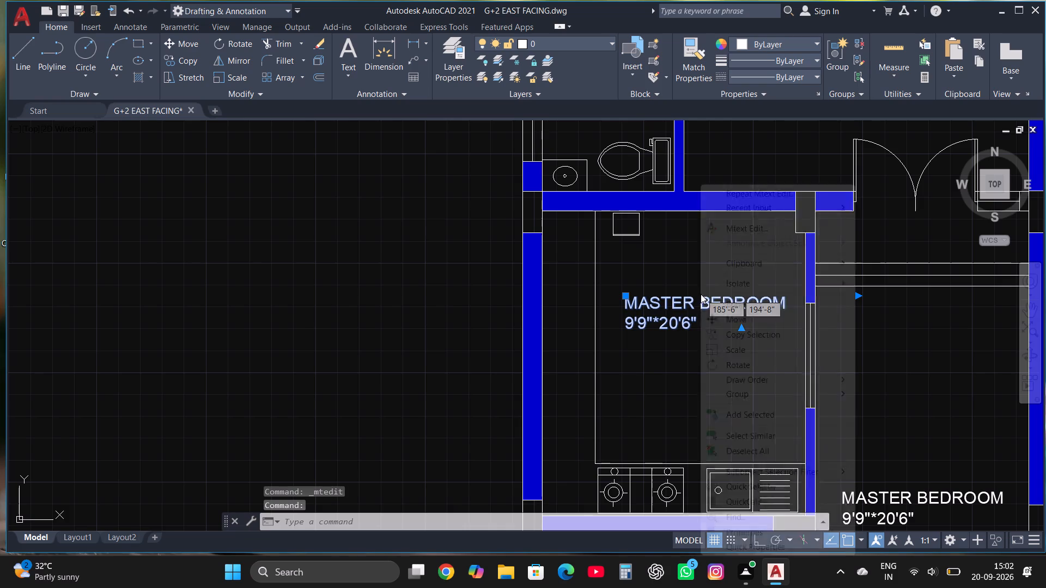
pyautogui.click(731, 230)
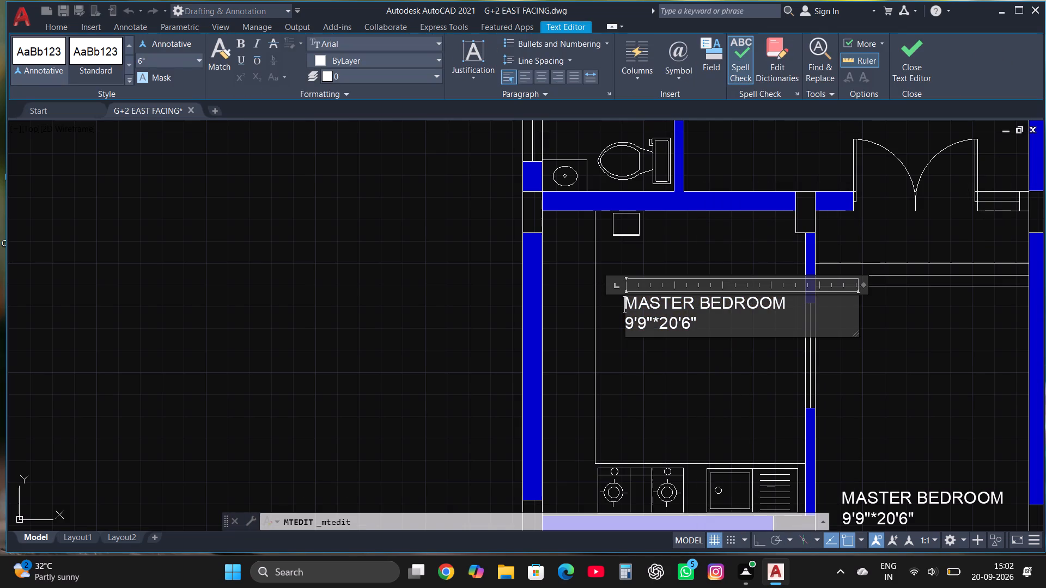
pyautogui.click(808, 306)
pyautogui.press('BackSpace')
pyautogui.press('BackSpace')
pyautogui.press('BackSpace')
pyautogui.press('BackSpace')
pyautogui.press('BackSpace')
pyautogui.press('BackSpace')
pyautogui.press('BackSpace')
pyautogui.press('BackSpace')
pyautogui.press('BackSpace')
pyautogui.press('BackSpace')
pyautogui.press('BackSpace')
pyautogui.press('BackSpace')
pyautogui.press('BackSpace')
pyautogui.press('BackSpace')
pyautogui.press('BackSpace')
pyautogui.press('BackSpace')
pyautogui.press('BackSpace')
pyautogui.press('BackSpace')
pyautogui.press('BackSpace')
pyautogui.press('BackSpace')
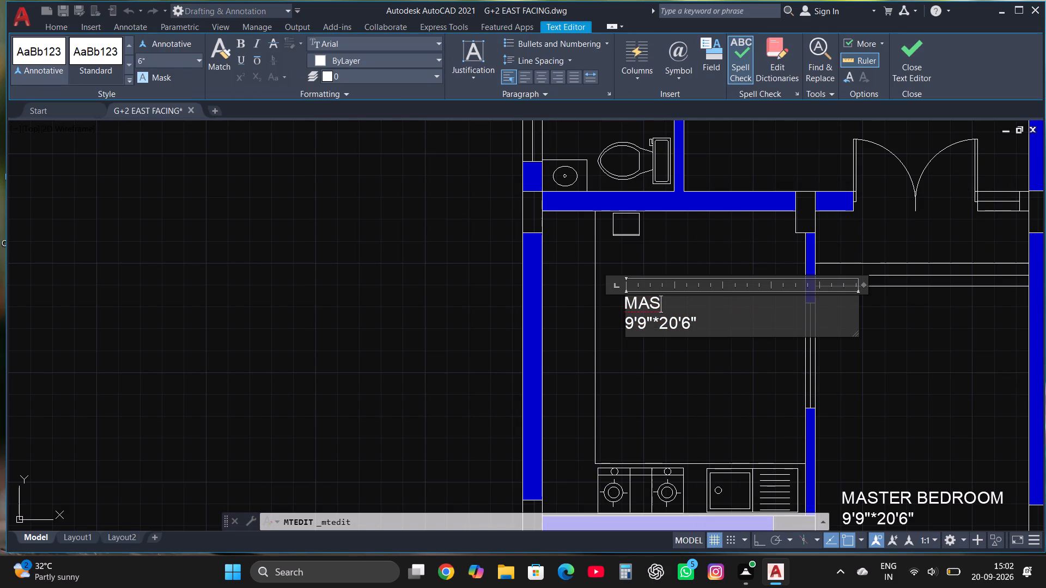
pyautogui.write('KITCHEN COM DINING')
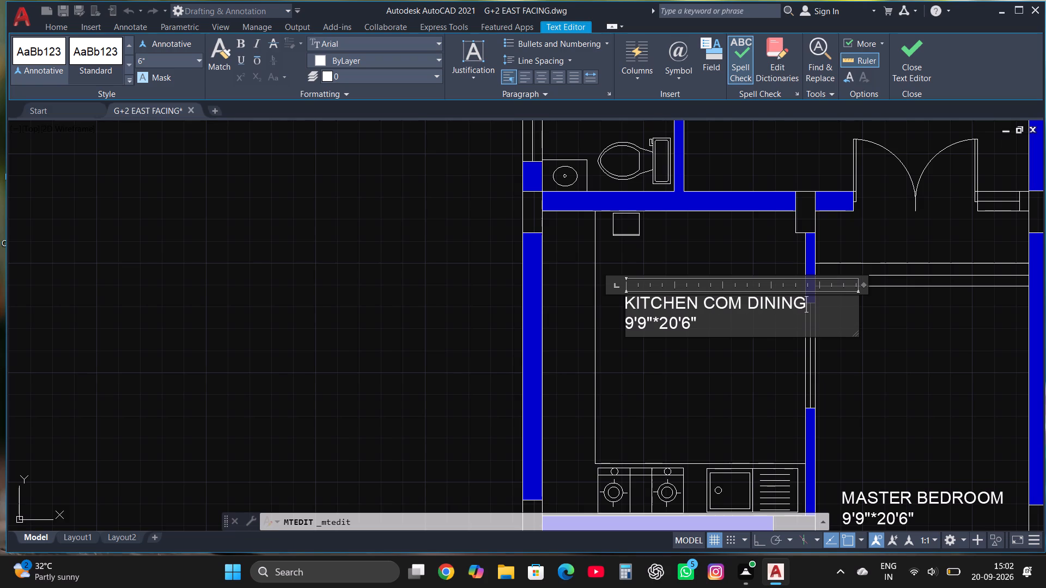
# Set the KITCHEN COM DINING label's second line to 10'*12' and finish editing the text.
pyautogui.click(738, 327)
pyautogui.press('BackSpace')
pyautogui.press('BackSpace')
pyautogui.press('BackSpace')
pyautogui.press('BackSpace')
pyautogui.press('BackSpace')
pyautogui.press('BackSpace')
pyautogui.press('BackSpace')
pyautogui.press('BackSpace')
pyautogui.press('BackSpace')
pyautogui.press('BackSpace')
pyautogui.press('BackSpace')
pyautogui.press('Return')
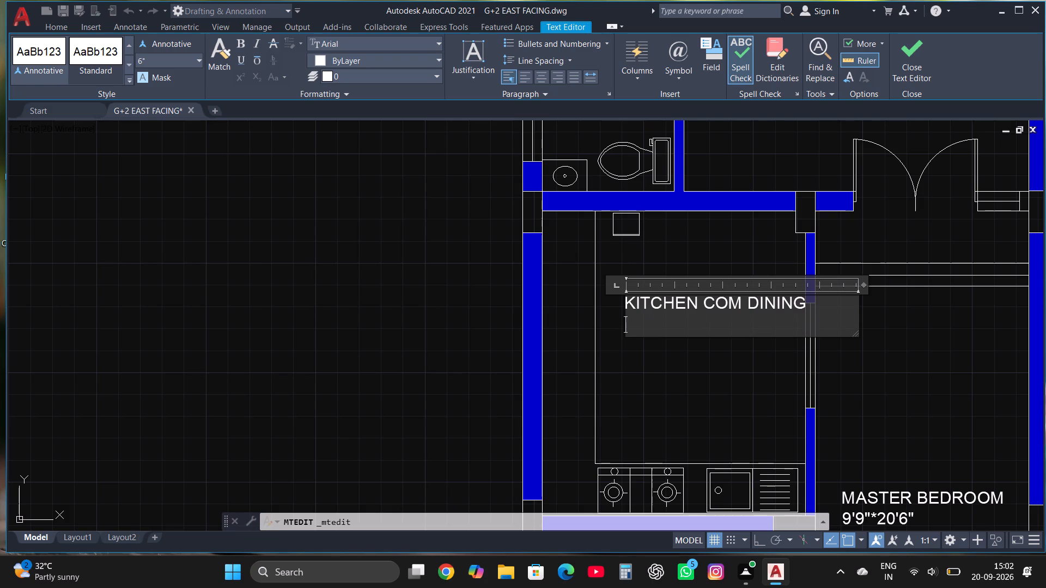
pyautogui.write("10'*12'")
pyautogui.click(916, 54)
# Replace the room name with PORTICO in the label copy beside the kitchen and staircase.
pyautogui.scroll(-1, 691, 257)
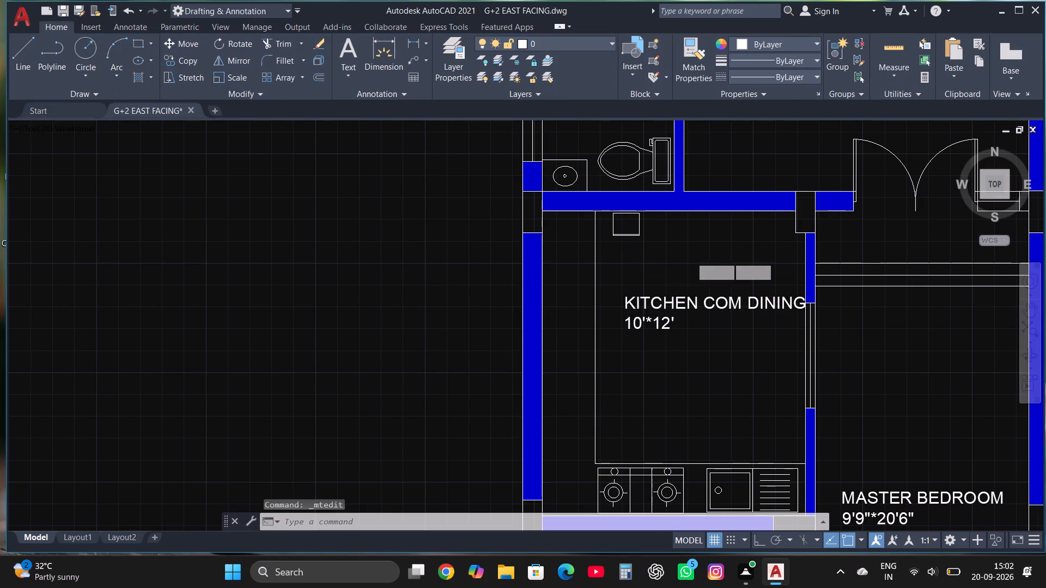
pyautogui.scroll(-1, 691, 259)
pyautogui.scroll(2, 782, 362)
pyautogui.click(759, 345)
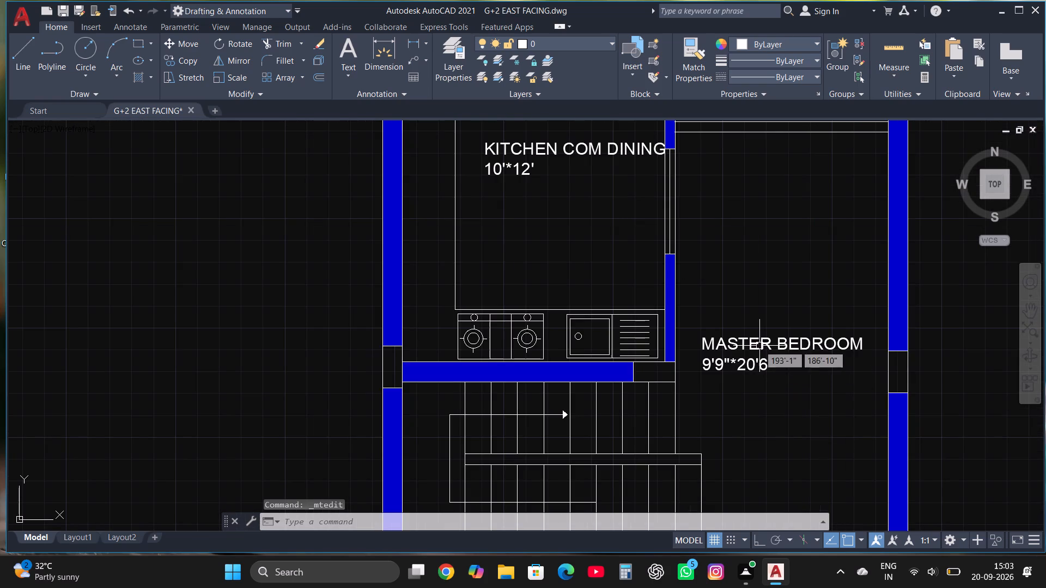
pyautogui.rightClick(759, 345)
pyautogui.click(815, 235)
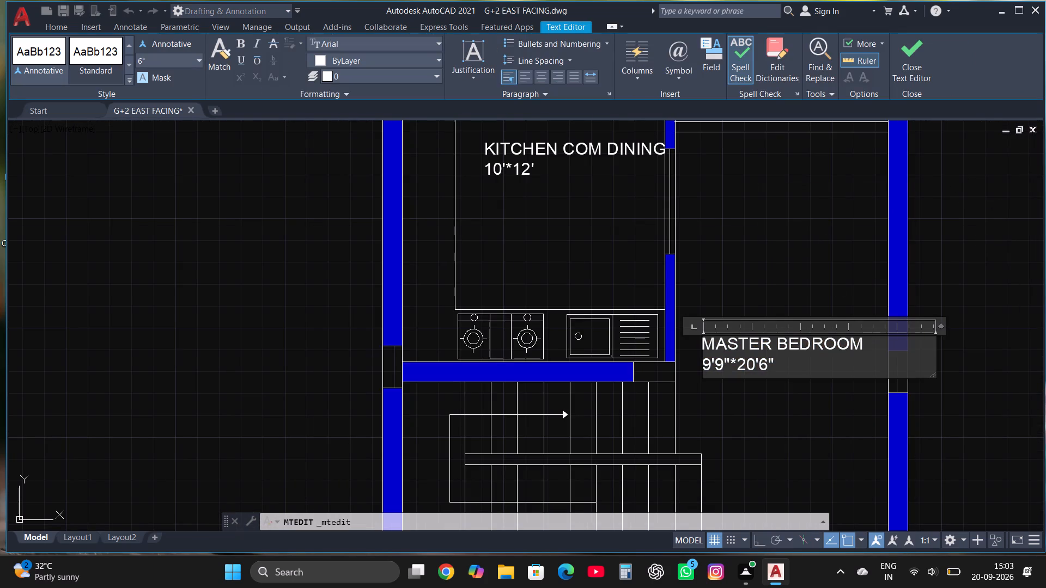
pyautogui.click(878, 351)
pyautogui.press('BackSpace')
pyautogui.press('BackSpace')
pyautogui.press('BackSpace')
pyautogui.press('BackSpace')
pyautogui.press('BackSpace')
pyautogui.press('BackSpace')
pyautogui.press('BackSpace')
pyautogui.press('BackSpace')
pyautogui.press('BackSpace')
pyautogui.press('BackSpace')
pyautogui.press('BackSpace')
pyautogui.press('BackSpace')
pyautogui.press('BackSpace')
pyautogui.press('BackSpace')
pyautogui.press('BackSpace')
pyautogui.press('BackSpace')
pyautogui.press('BackSpace')
pyautogui.press('BackSpace')
pyautogui.press('BackSpace')
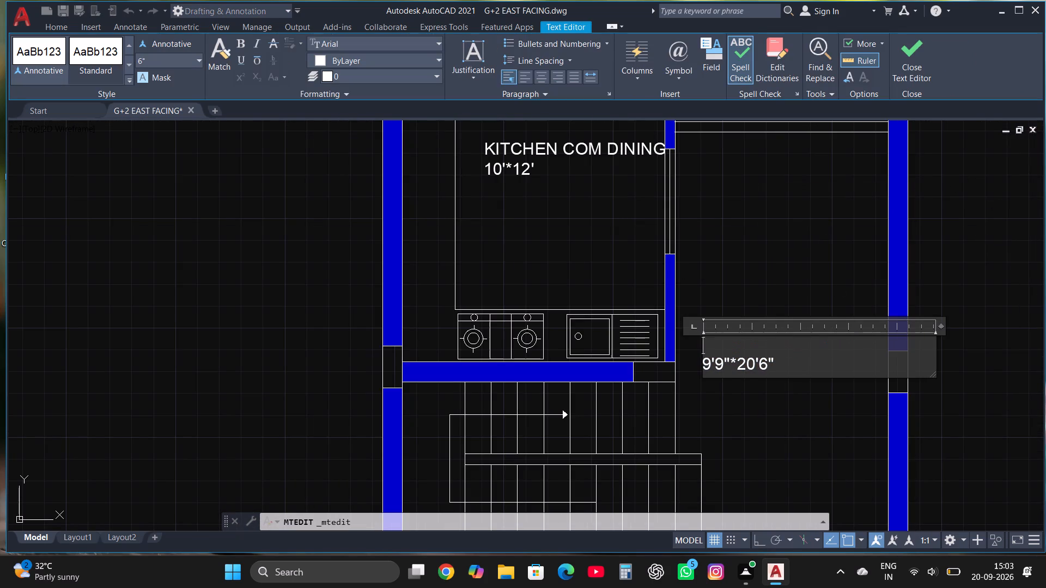
pyautogui.write('PORTIC')
pyautogui.press('o')
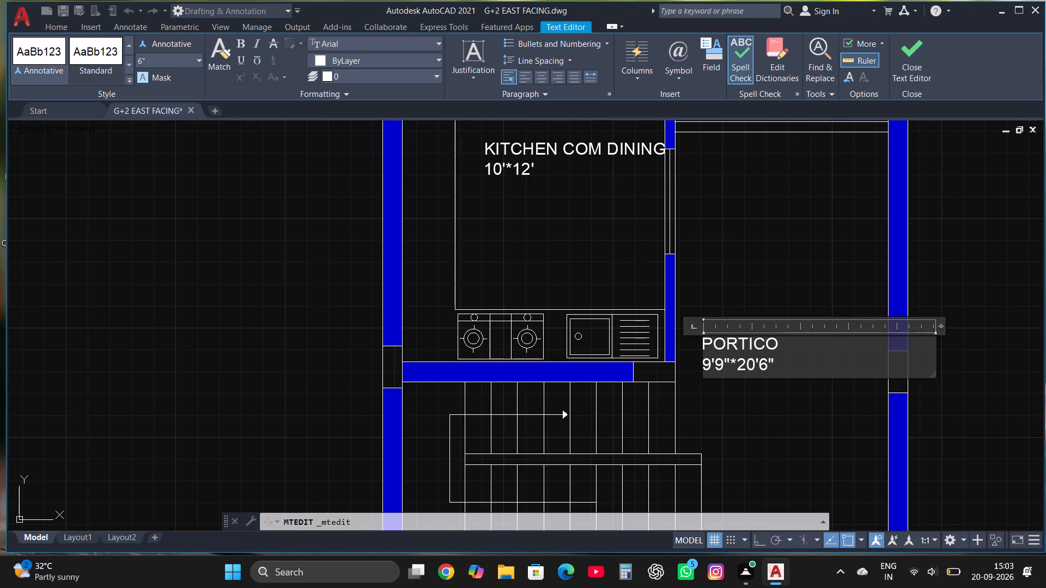
# Set the PORTICO label's second line to 8'3"*17'3" and finish editing the text.
pyautogui.click(821, 371)
pyautogui.press('BackSpace')
pyautogui.press('BackSpace')
pyautogui.press('BackSpace')
pyautogui.press('BackSpace')
pyautogui.press('BackSpace')
pyautogui.press('BackSpace')
pyautogui.press('BackSpace')
pyautogui.press('BackSpace')
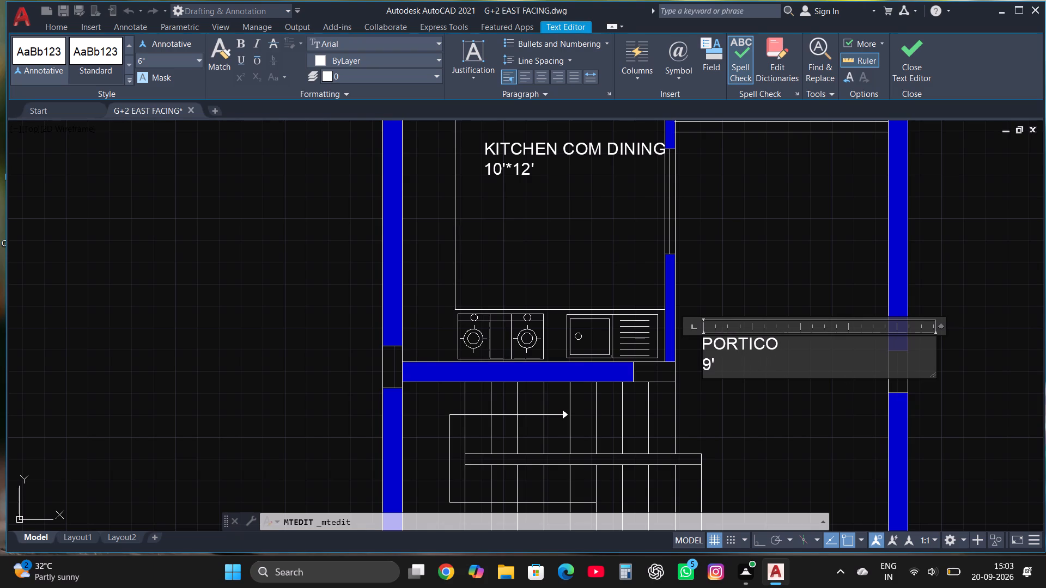
pyautogui.press('BackSpace')
pyautogui.press('BackSpace')
pyautogui.write("8'")
pyautogui.write('3"*17')
pyautogui.press("'")
pyautogui.write('3"')
pyautogui.click(900, 46)
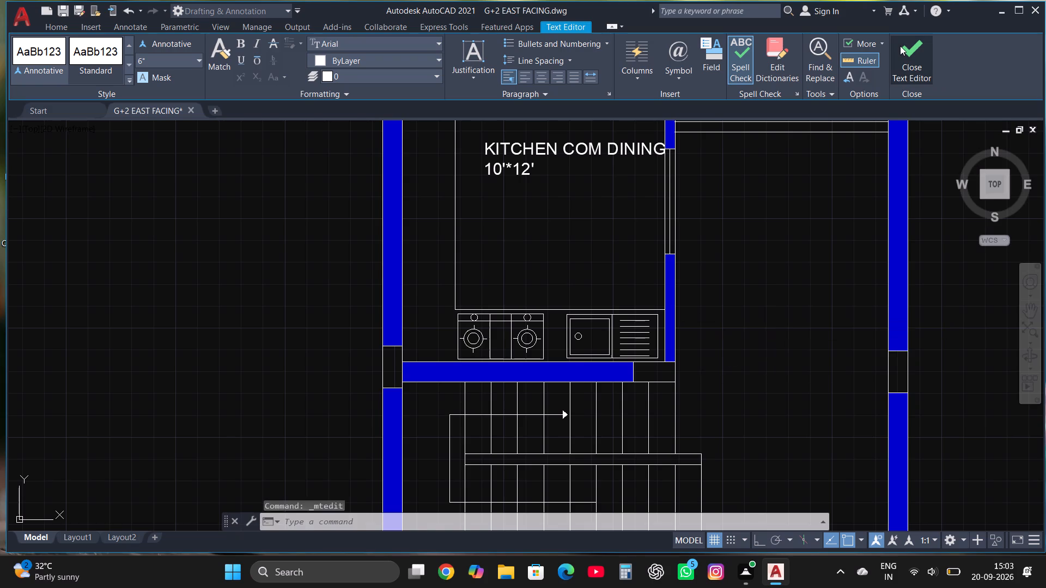
# Move the PUJA label slightly to the right, away from the outer wall and toward the middle of its room.
pyautogui.scroll(-2, 777, 269)
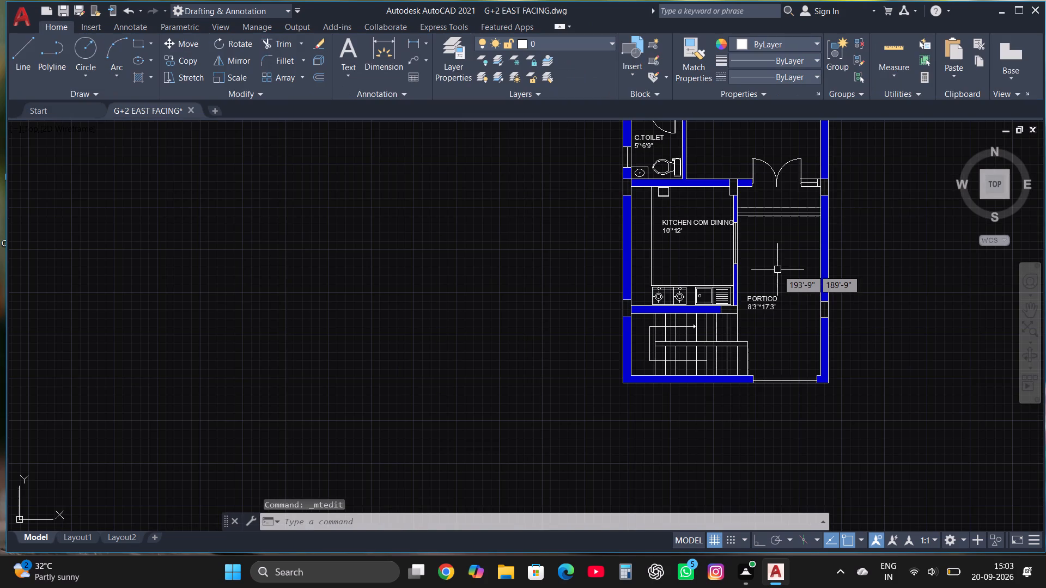
pyautogui.scroll(-1, 732, 418)
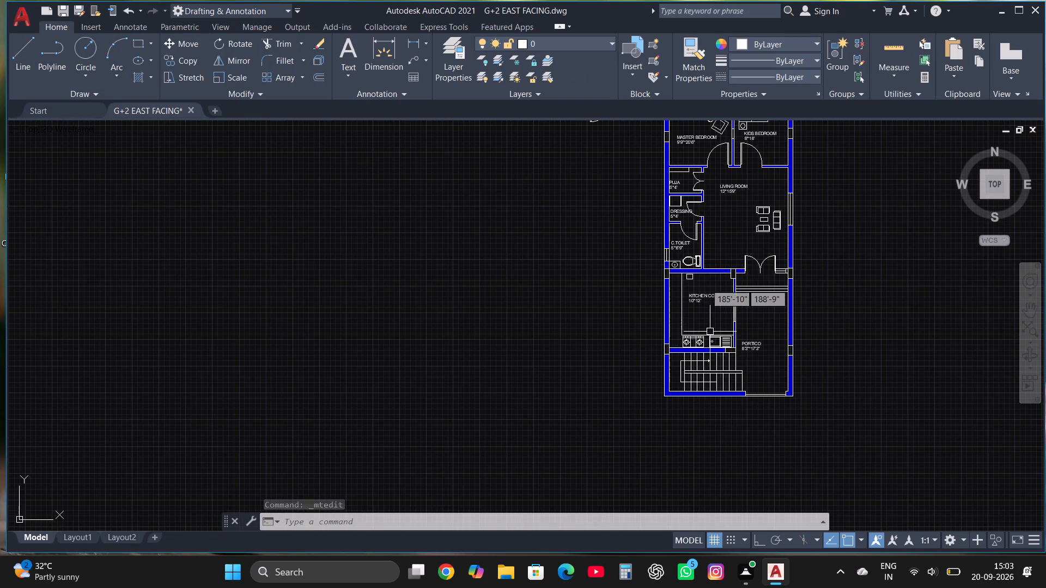
pyautogui.scroll(-1, 694, 328)
pyautogui.scroll(2, 692, 247)
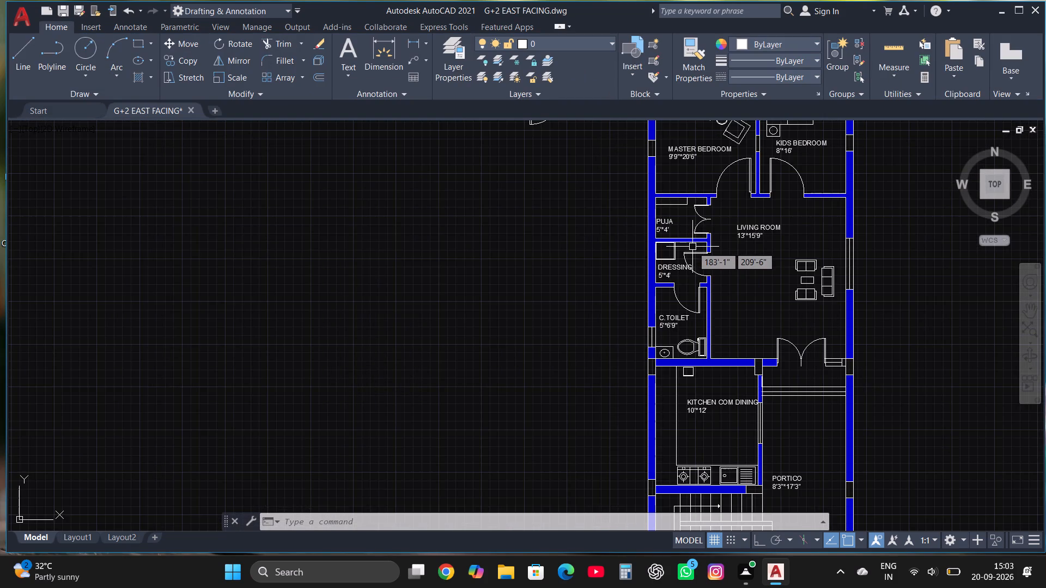
pyautogui.scroll(3, 667, 225)
pyautogui.click(667, 225)
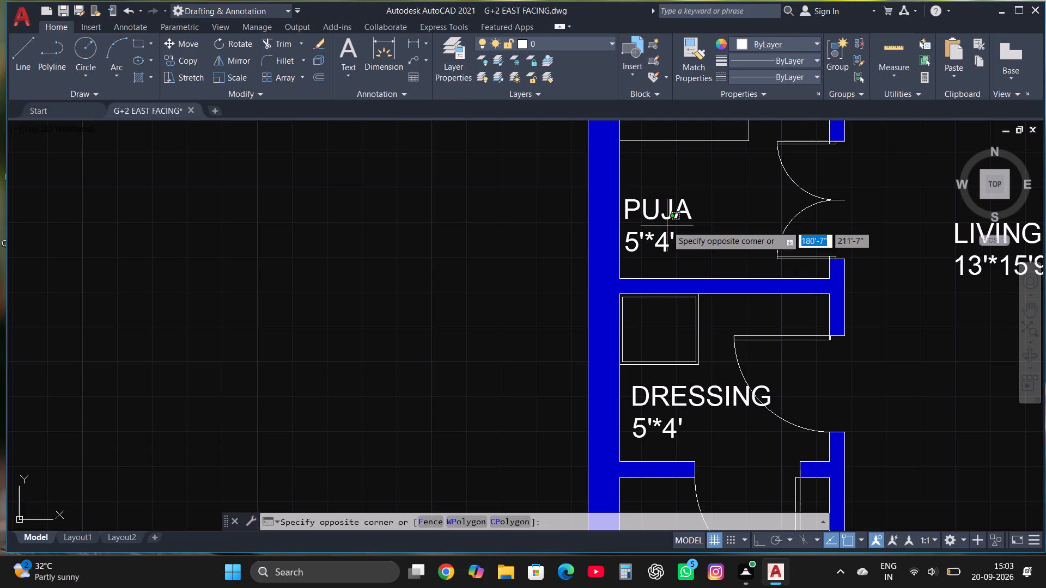
pyautogui.click(660, 206)
pyautogui.click(192, 41)
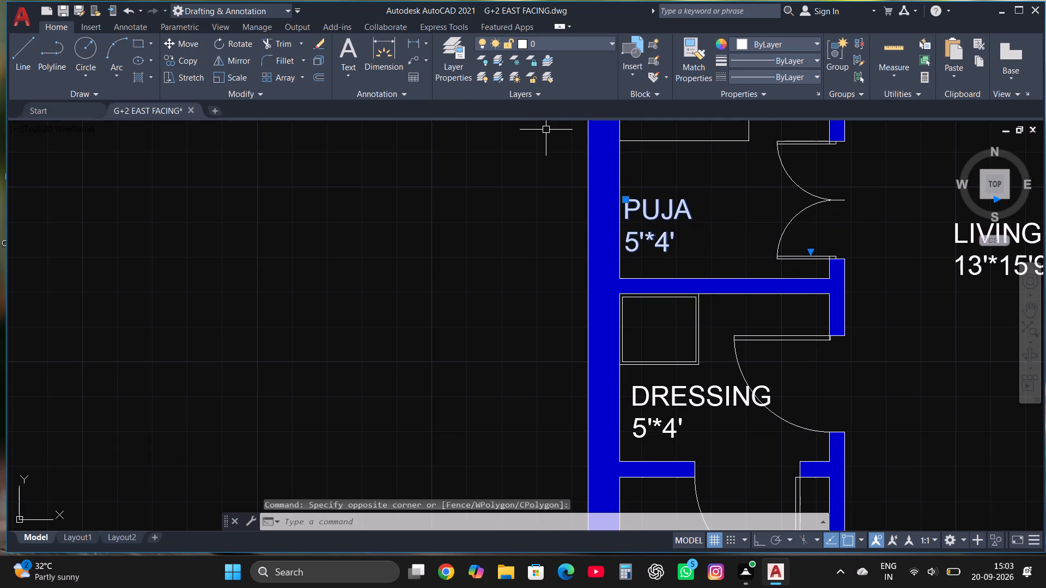
pyautogui.click(634, 213)
pyautogui.click(668, 212)
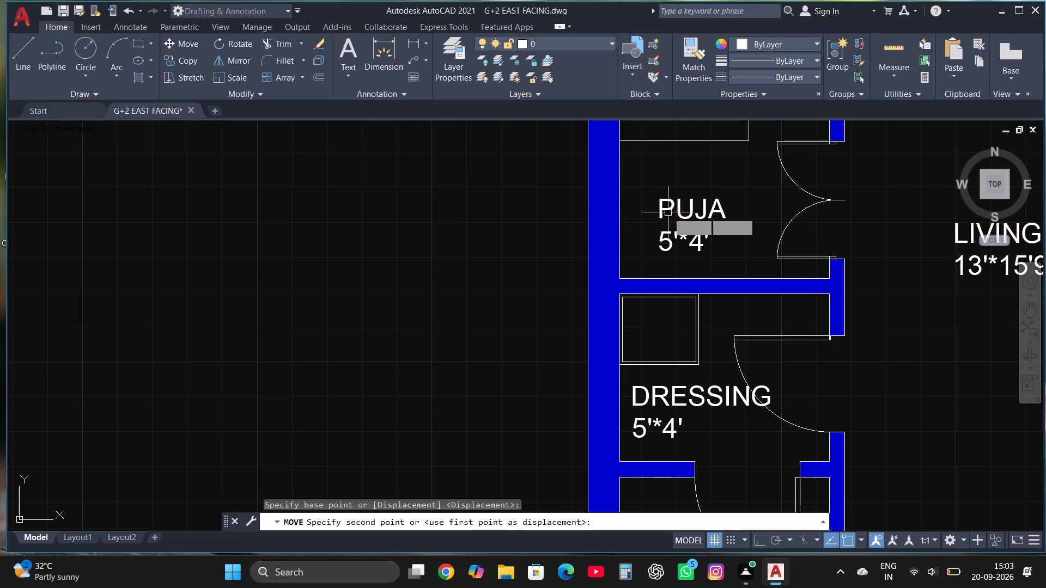
# Copy the A.TOILET label into the empty area outside the outer wall, beside the master bedroom.
pyautogui.press('Escape')
pyautogui.scroll(-3, 631, 317)
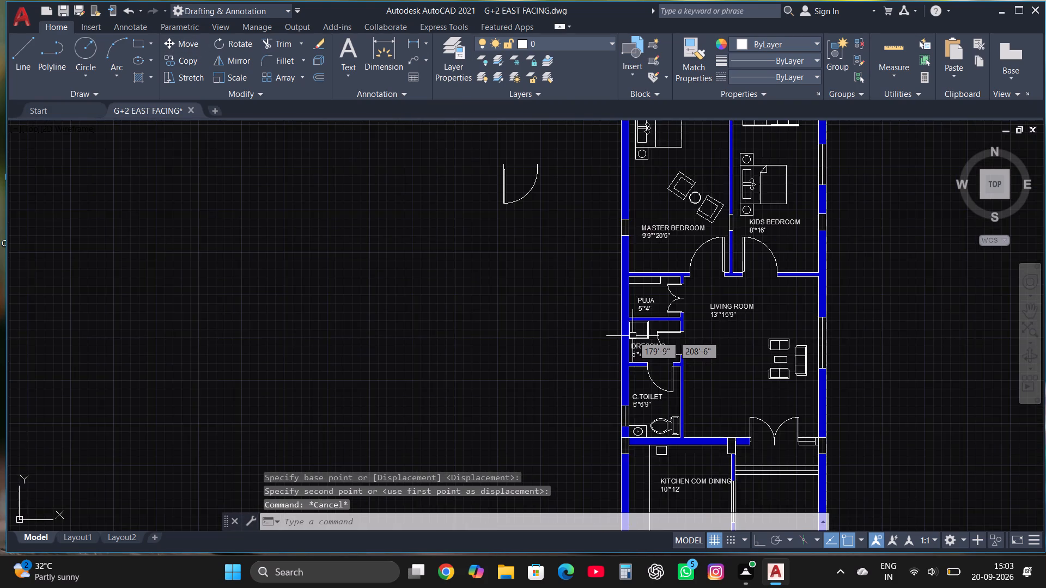
pyautogui.scroll(-1, 633, 336)
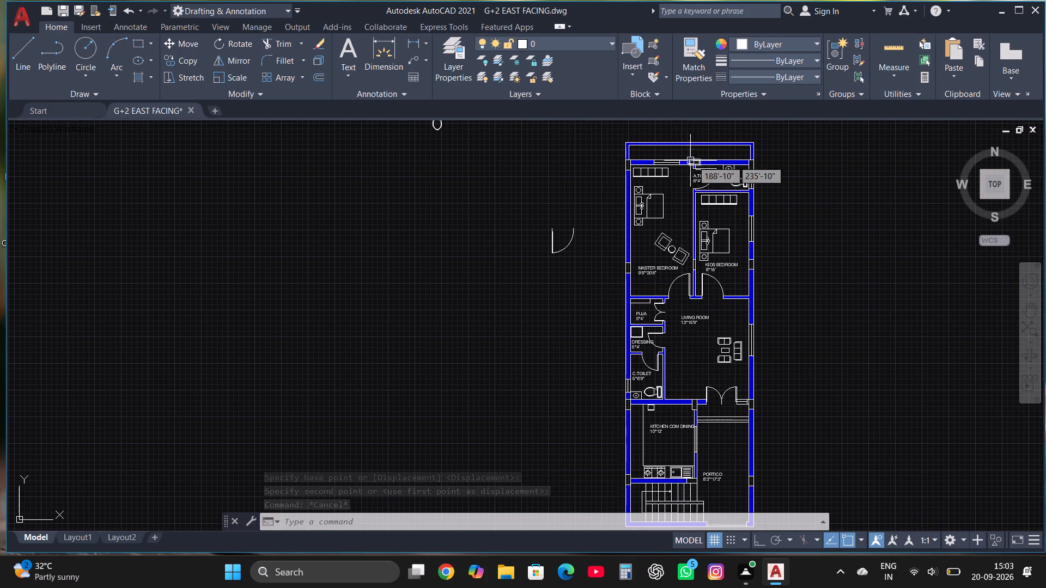
pyautogui.scroll(3, 694, 160)
pyautogui.click(710, 223)
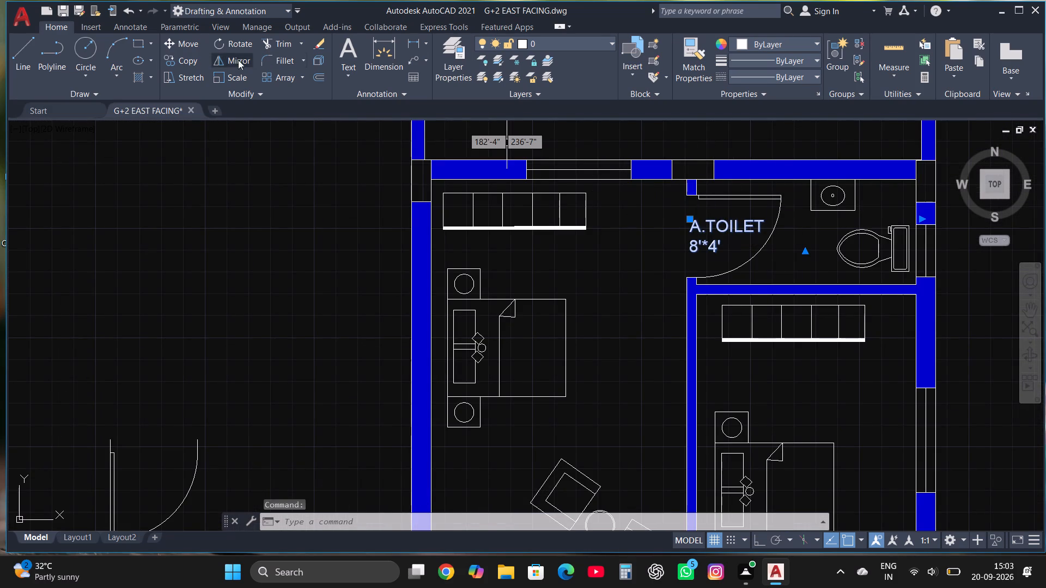
pyautogui.click(192, 58)
pyautogui.click(715, 240)
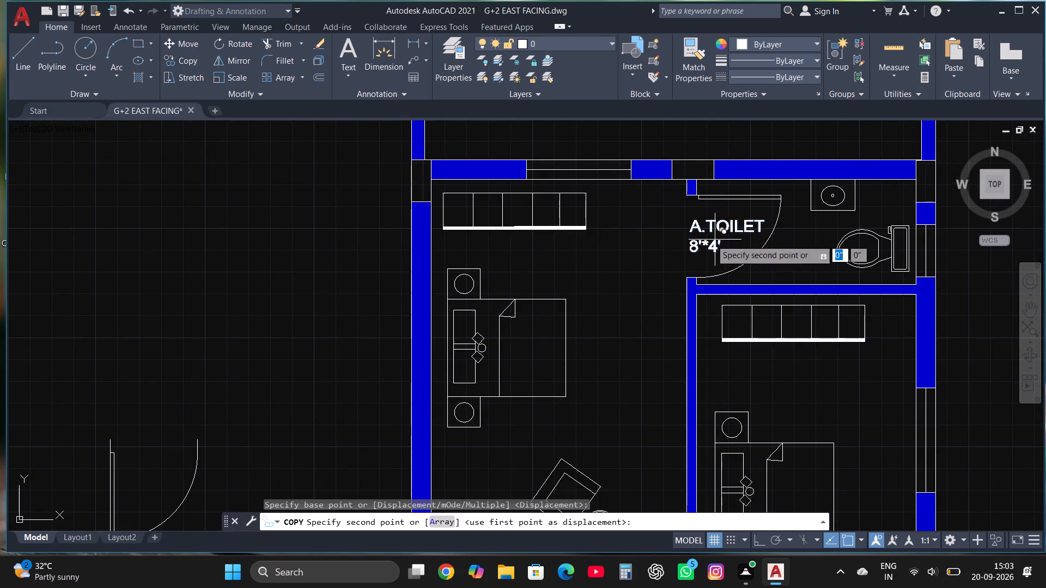
pyautogui.click(244, 261)
# Replace the whole text of the A.TOILET copy outside the plan with W and finish editing.
pyautogui.click(228, 242)
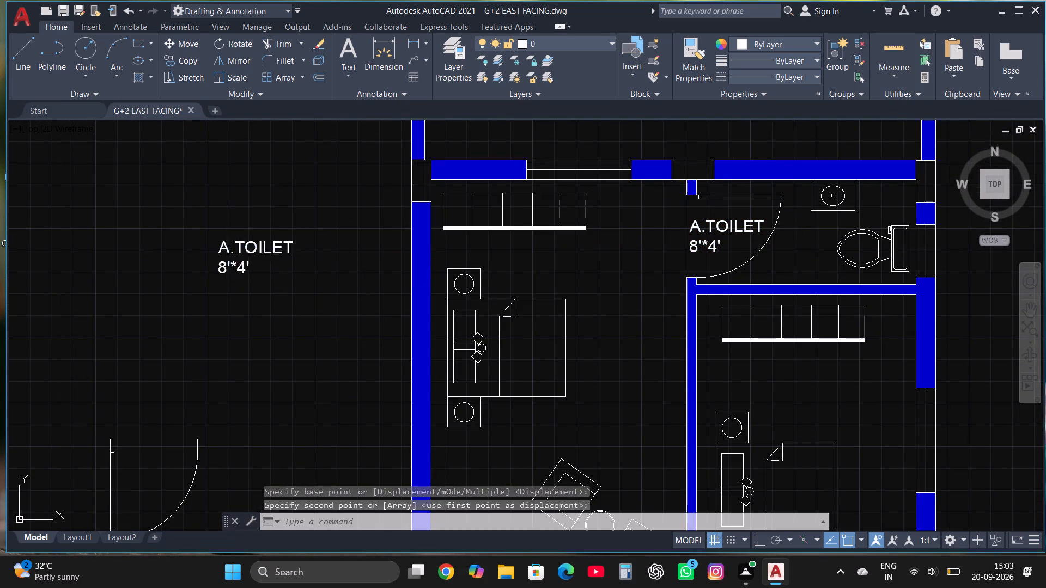
pyautogui.rightClick(228, 242)
pyautogui.click(291, 223)
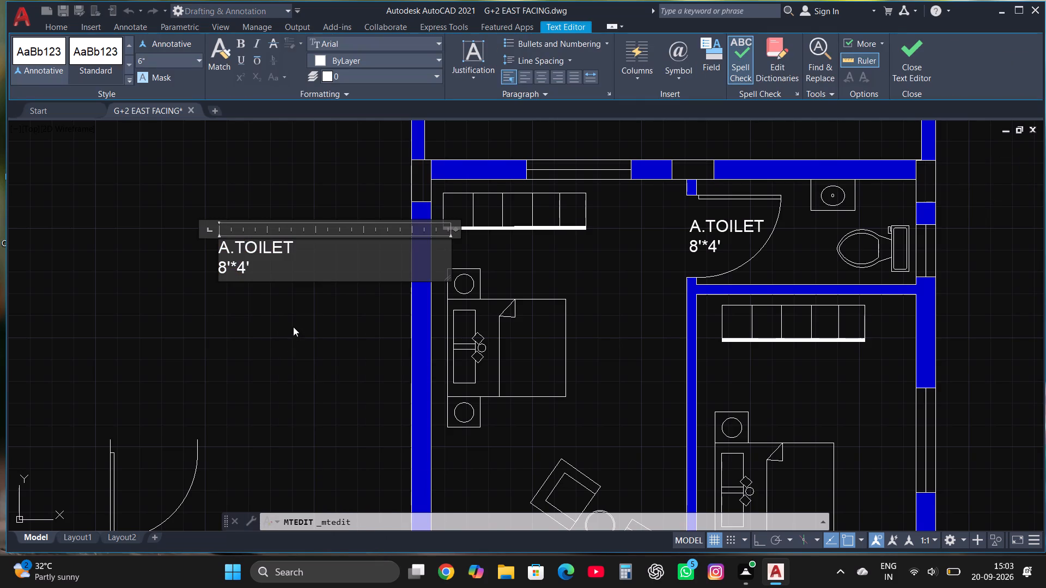
pyautogui.click(269, 279)
pyautogui.press('BackSpace')
pyautogui.press('BackSpace')
pyautogui.press('BackSpace')
pyautogui.press('BackSpace')
pyautogui.press('BackSpace')
pyautogui.press('BackSpace')
pyautogui.press('BackSpace')
pyautogui.press('BackSpace')
pyautogui.press('BackSpace')
pyautogui.press('BackSpace')
pyautogui.press('BackSpace')
pyautogui.press('BackSpace')
pyautogui.press('BackSpace')
pyautogui.press('BackSpace')
pyautogui.press('BackSpace')
pyautogui.press('BackSpace')
pyautogui.press('BackSpace')
pyautogui.press('BackSpace')
pyautogui.press('BackSpace')
pyautogui.press('BackSpace')
pyautogui.press('w')
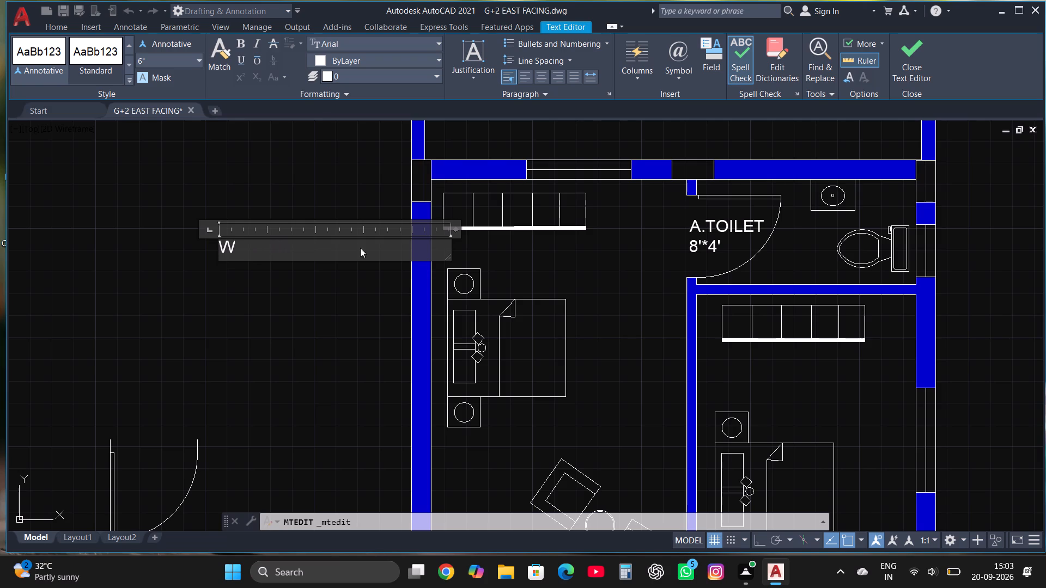
pyautogui.click(907, 52)
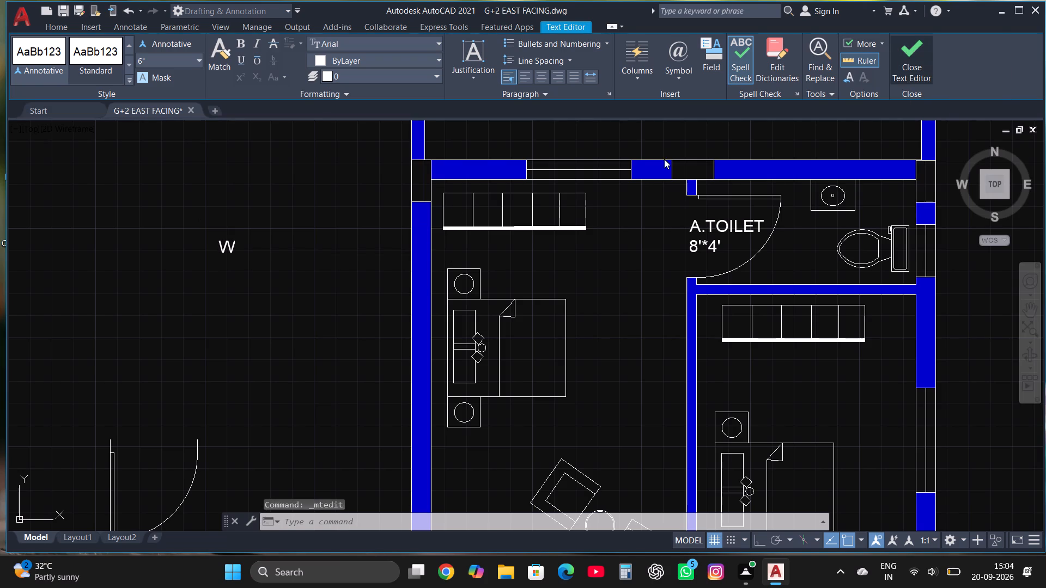
# Copy the W label to just below it and change the copy's text to D.
pyautogui.click(232, 242)
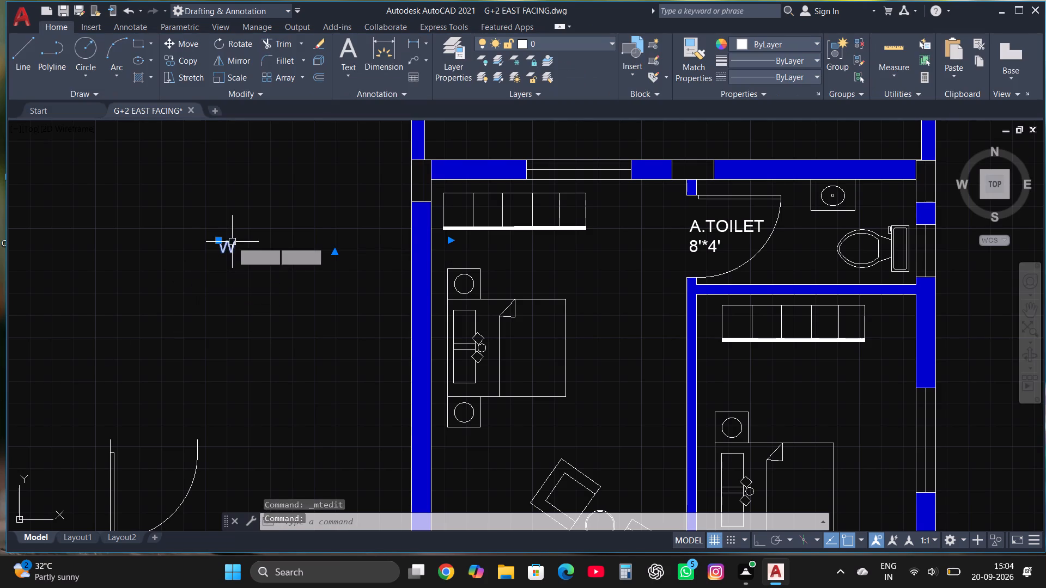
pyautogui.click(184, 63)
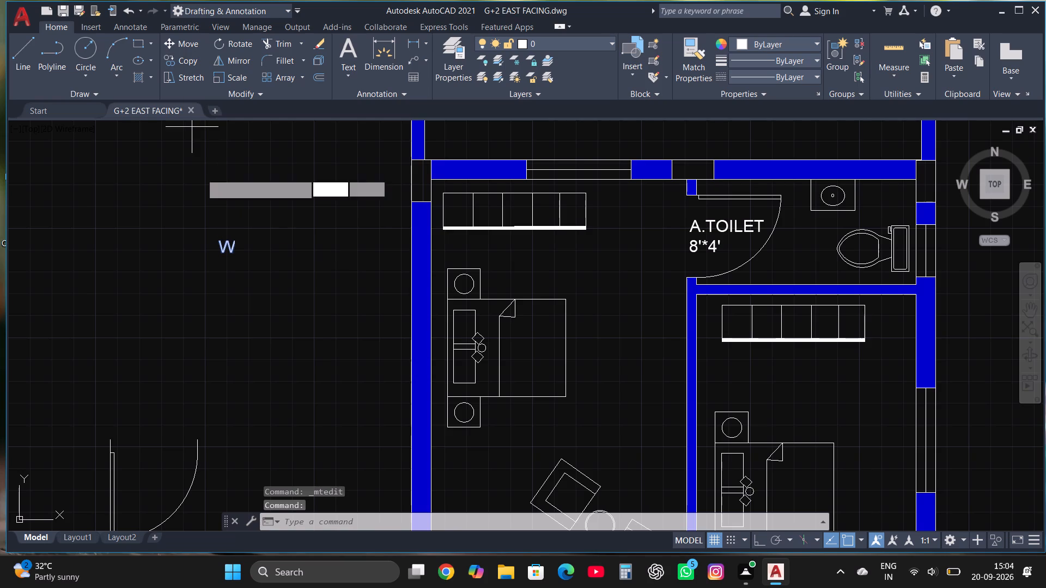
pyautogui.click(226, 244)
pyautogui.click(242, 335)
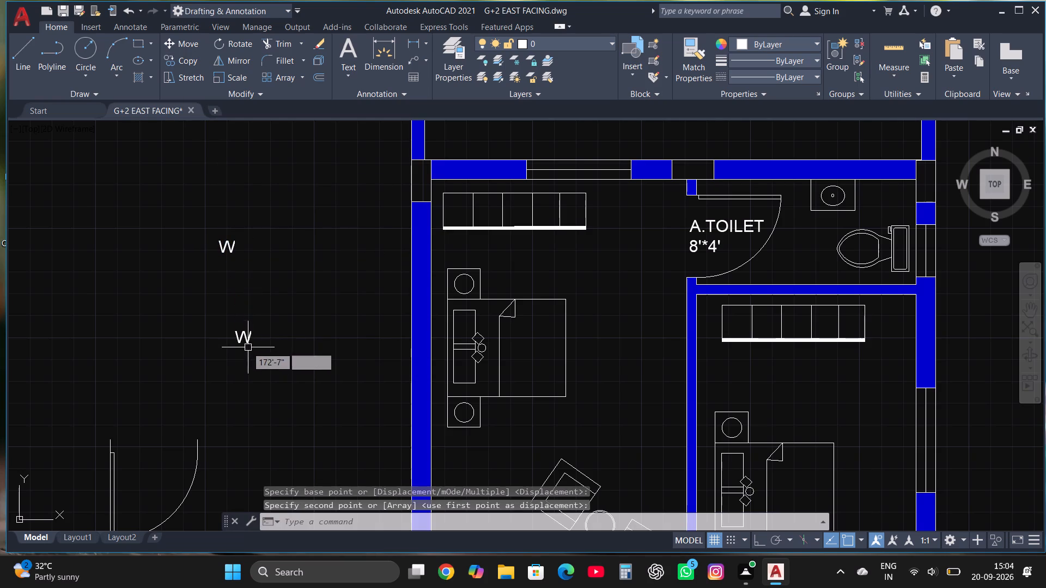
pyautogui.click(245, 339)
pyautogui.rightClick(245, 339)
pyautogui.click(289, 230)
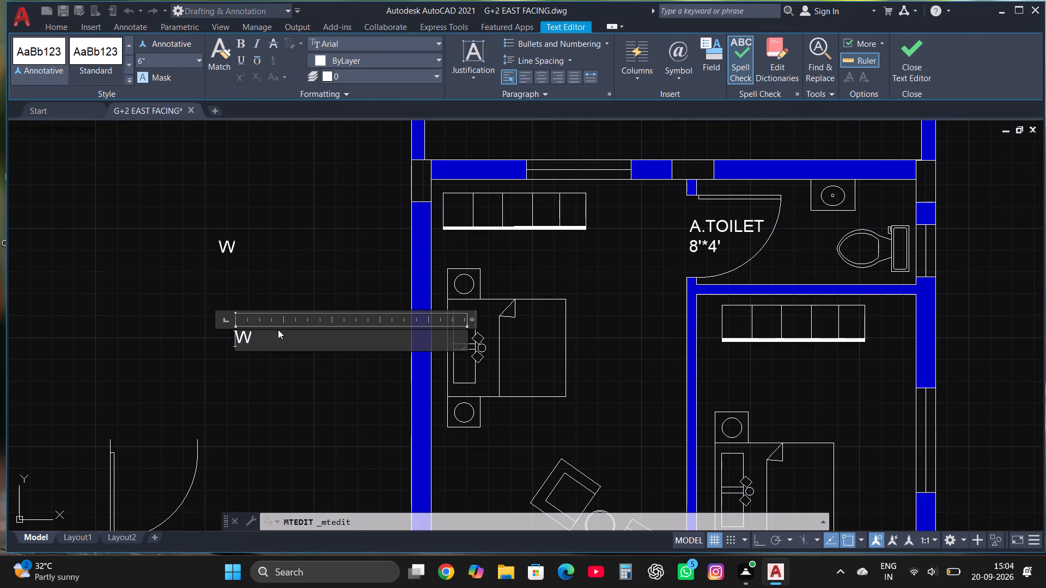
pyautogui.click(278, 329)
pyautogui.click(273, 348)
pyautogui.press('BackSpace')
pyautogui.press('d')
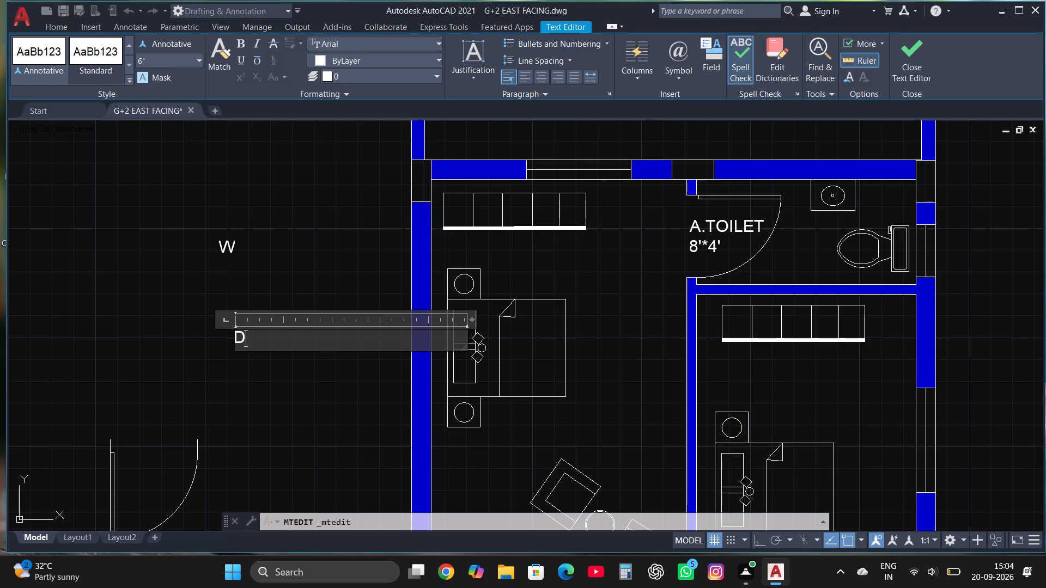
pyautogui.click(911, 50)
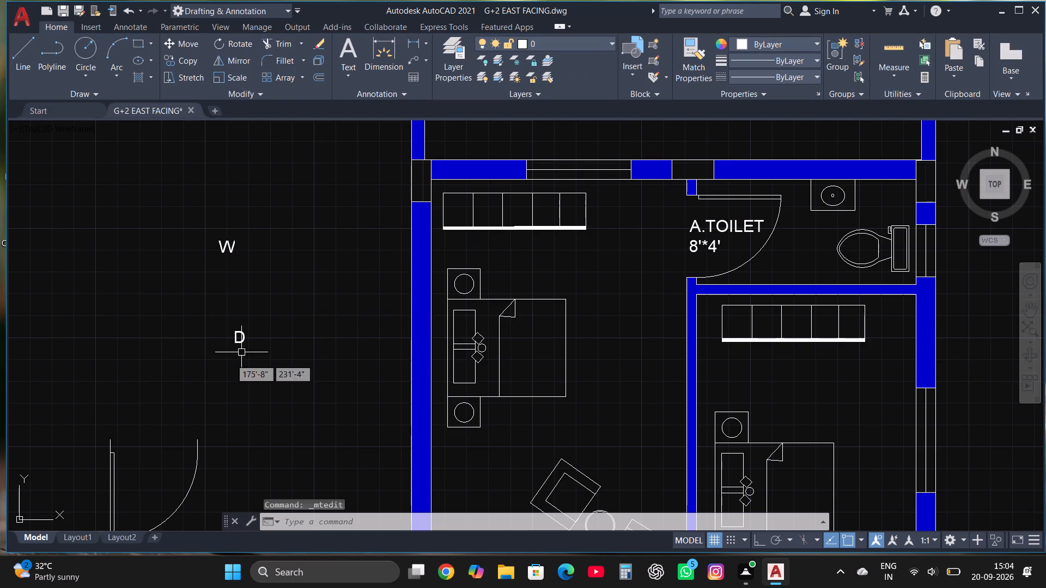
# Copy the D label to a spot below it and change the copy's text to MD.
pyautogui.click(236, 338)
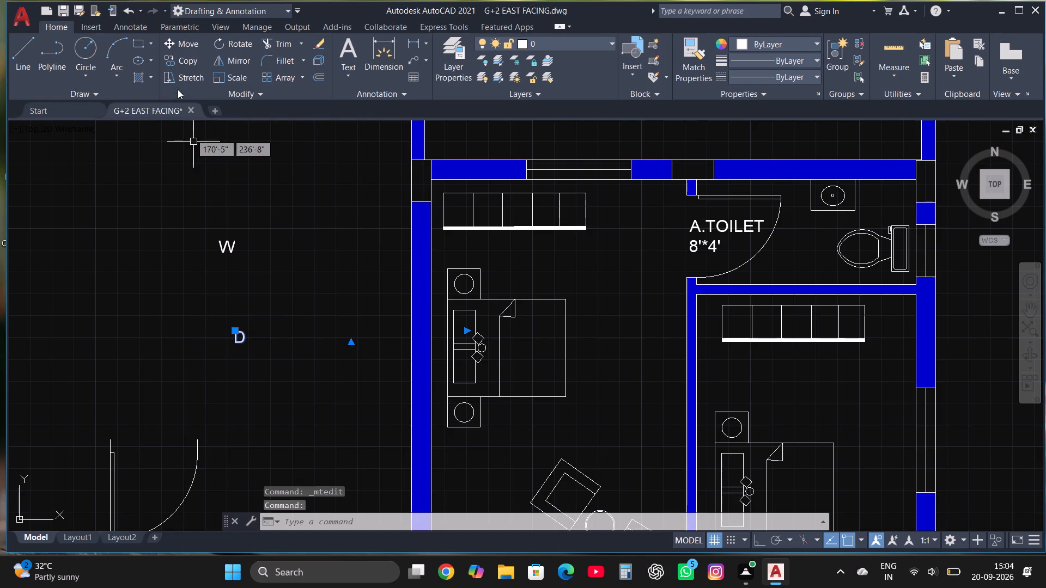
pyautogui.click(178, 61)
pyautogui.click(244, 332)
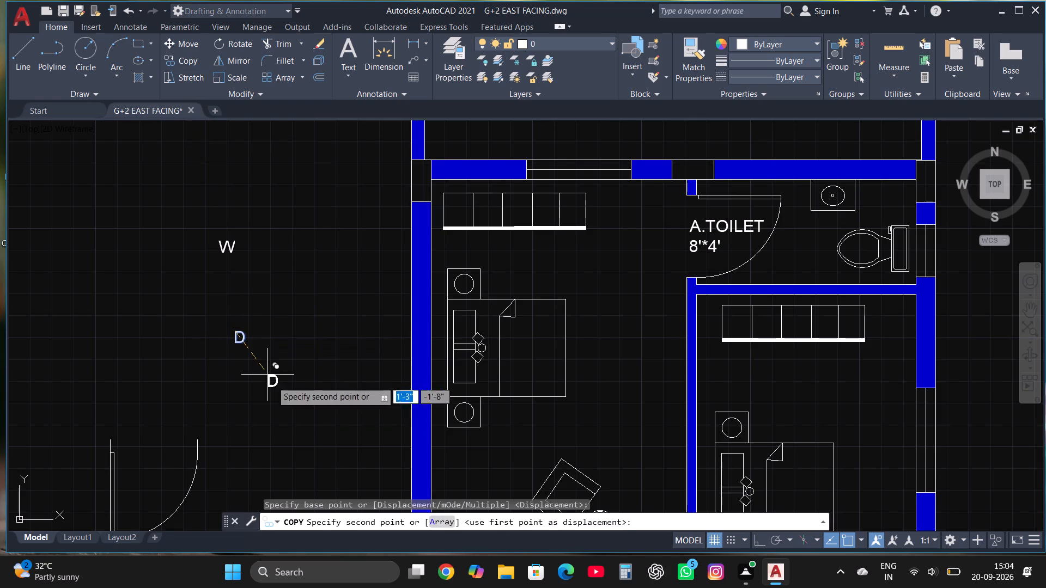
pyautogui.click(288, 415)
pyautogui.click(288, 420)
pyautogui.rightClick(288, 420)
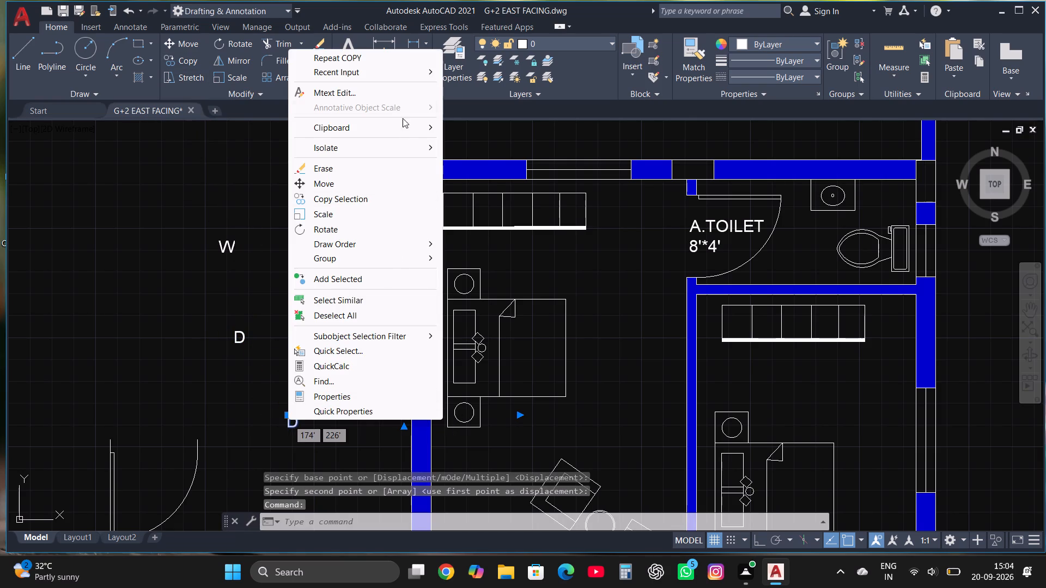
pyautogui.click(393, 94)
pyautogui.press('m')
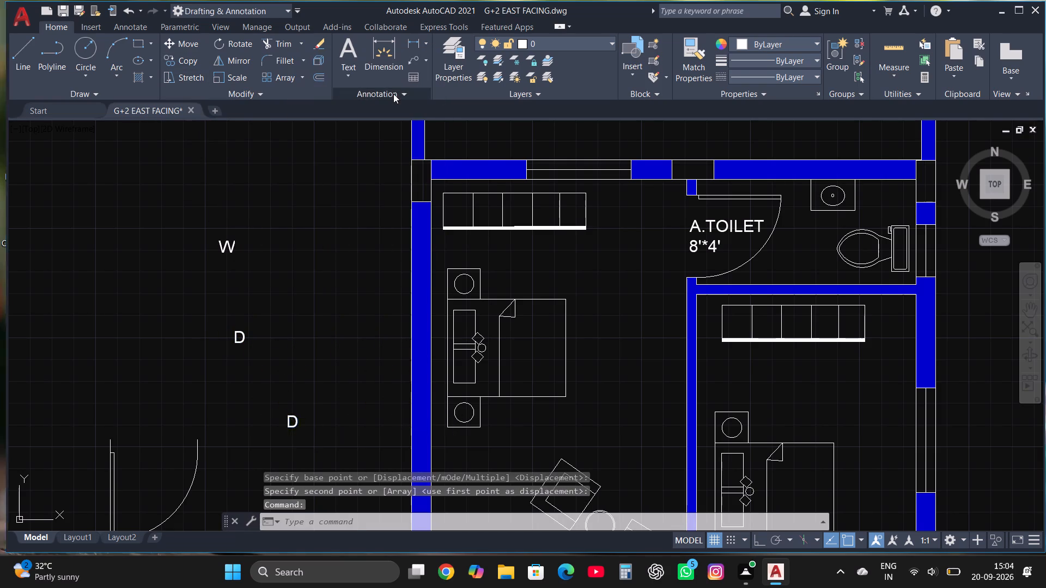
pyautogui.click(917, 51)
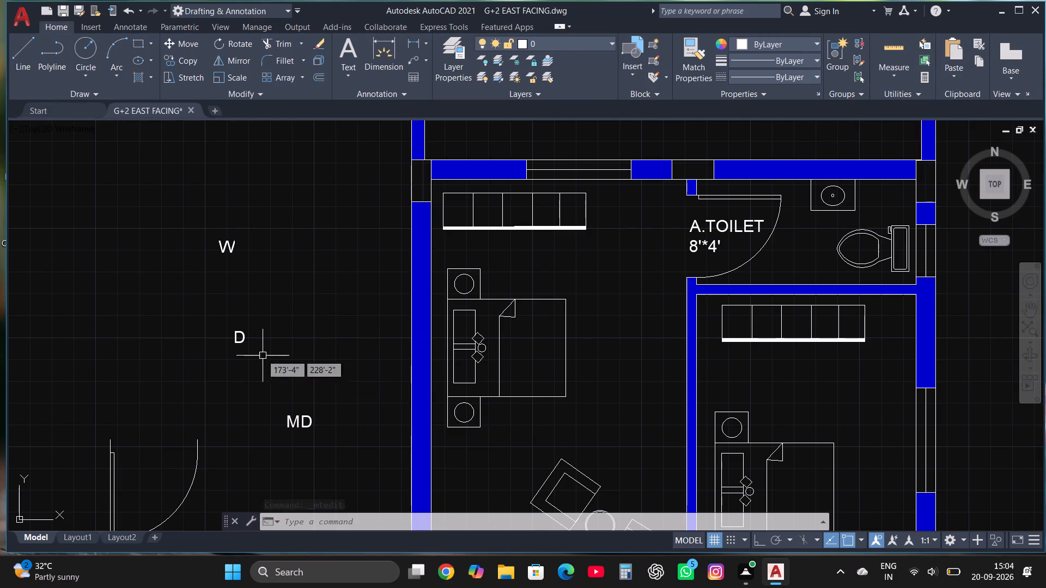
# Copy the W label to a spot between the W and D labels and change the copy's text to V.
pyautogui.click(223, 243)
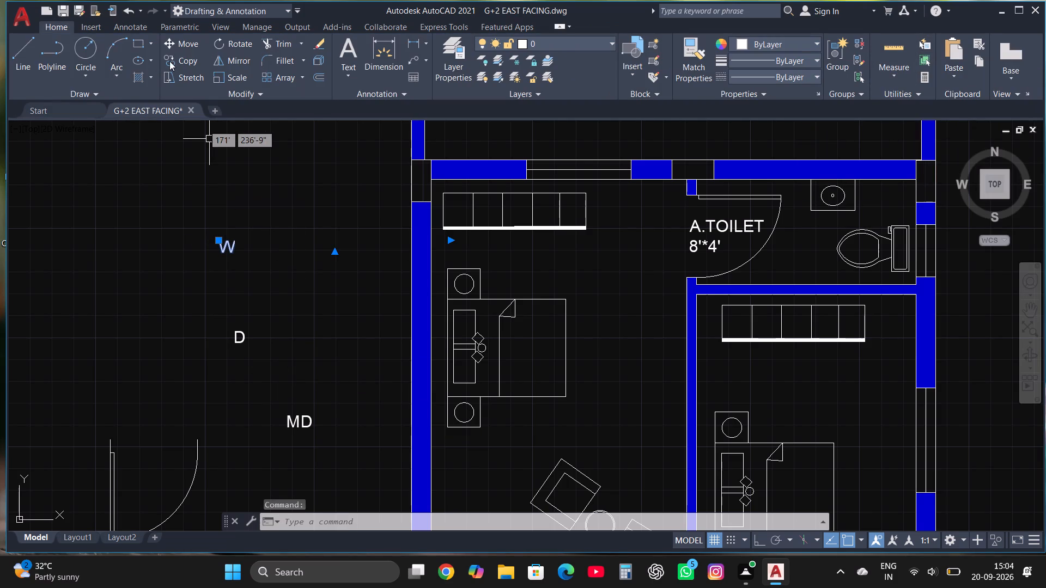
pyautogui.click(173, 60)
pyautogui.click(226, 250)
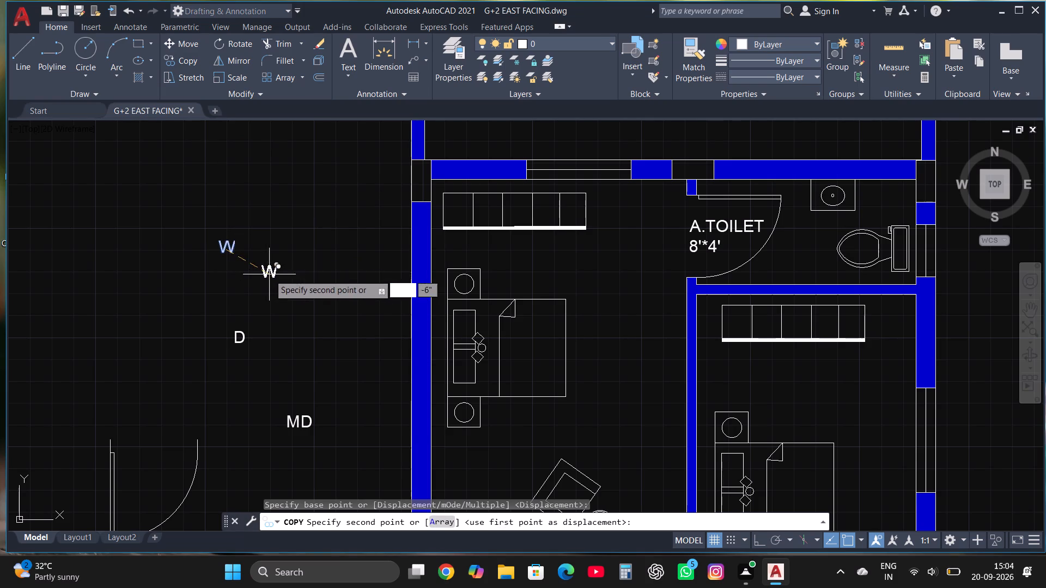
pyautogui.click(285, 281)
pyautogui.click(285, 281)
pyautogui.rightClick(285, 281)
pyautogui.rightClick(285, 281)
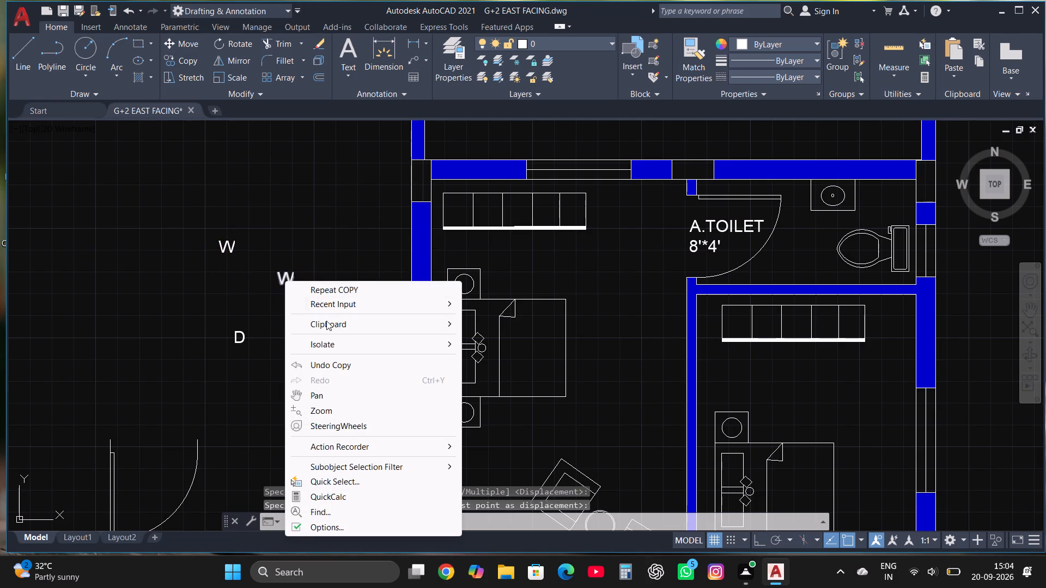
pyautogui.click(292, 272)
pyautogui.rightClick(292, 272)
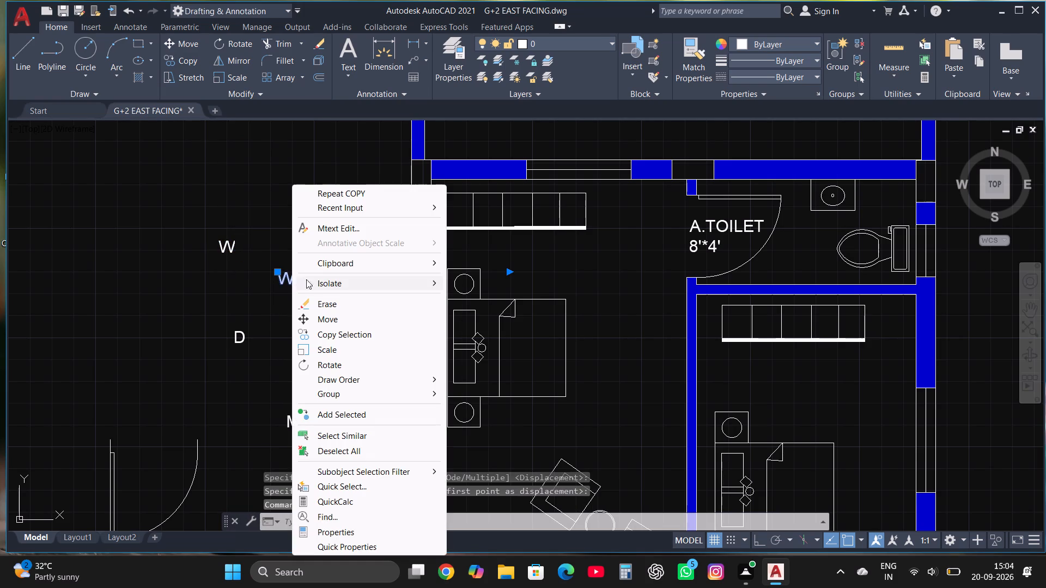
pyautogui.click(319, 231)
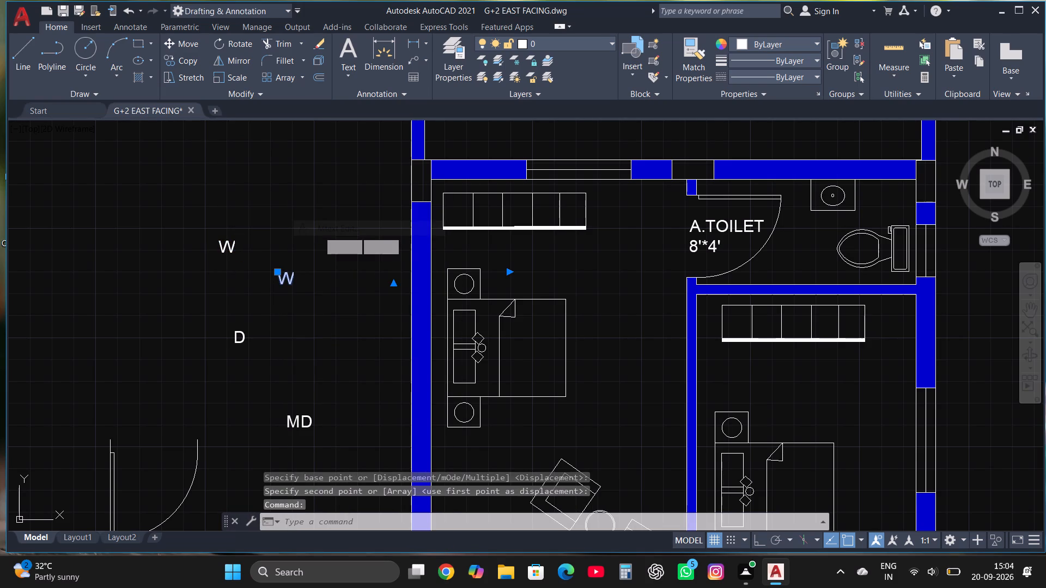
pyautogui.press('BackSpace')
pyautogui.click(308, 283)
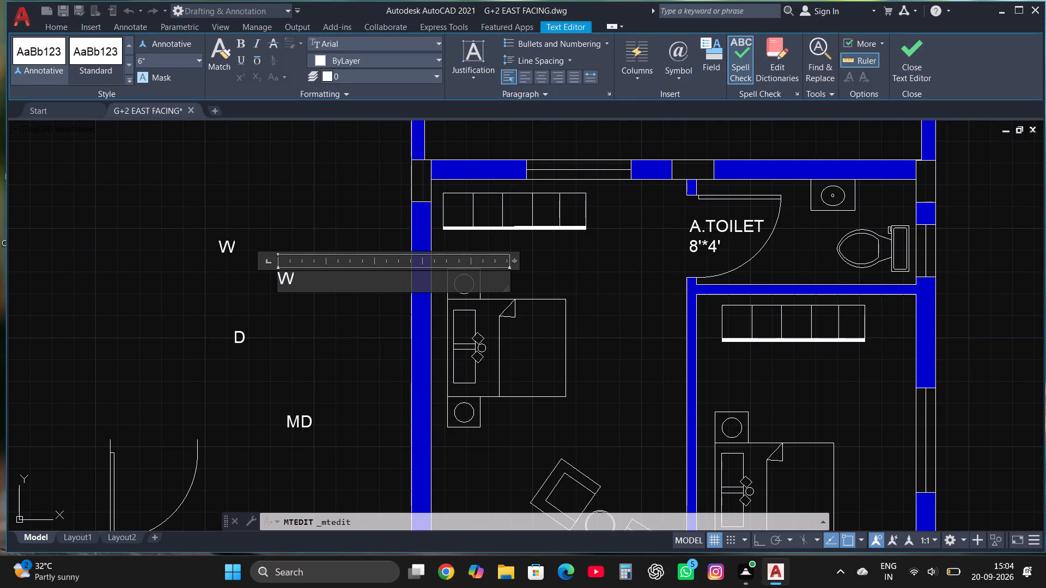
pyautogui.press('BackSpace')
pyautogui.press('v')
pyautogui.click(911, 52)
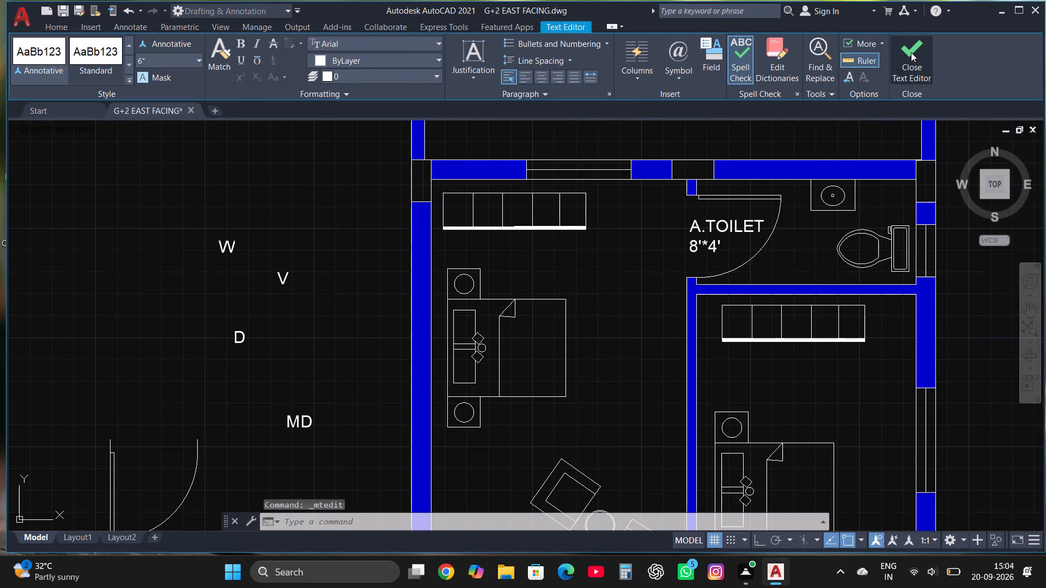
# Copy the V label to a spot above it, beside W, and change the copy's text to FW.
pyautogui.click(278, 277)
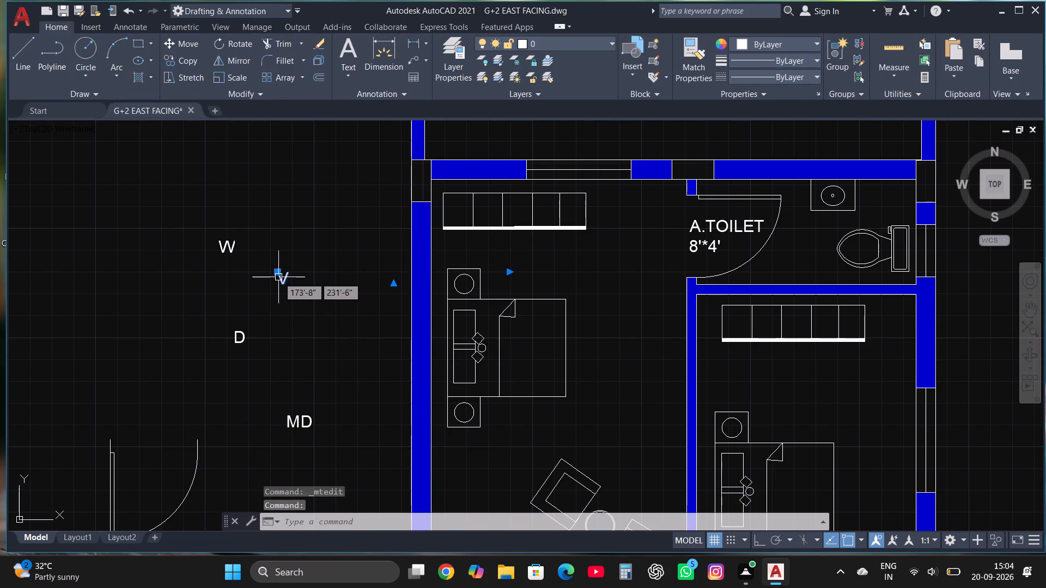
pyautogui.click(187, 63)
pyautogui.click(278, 271)
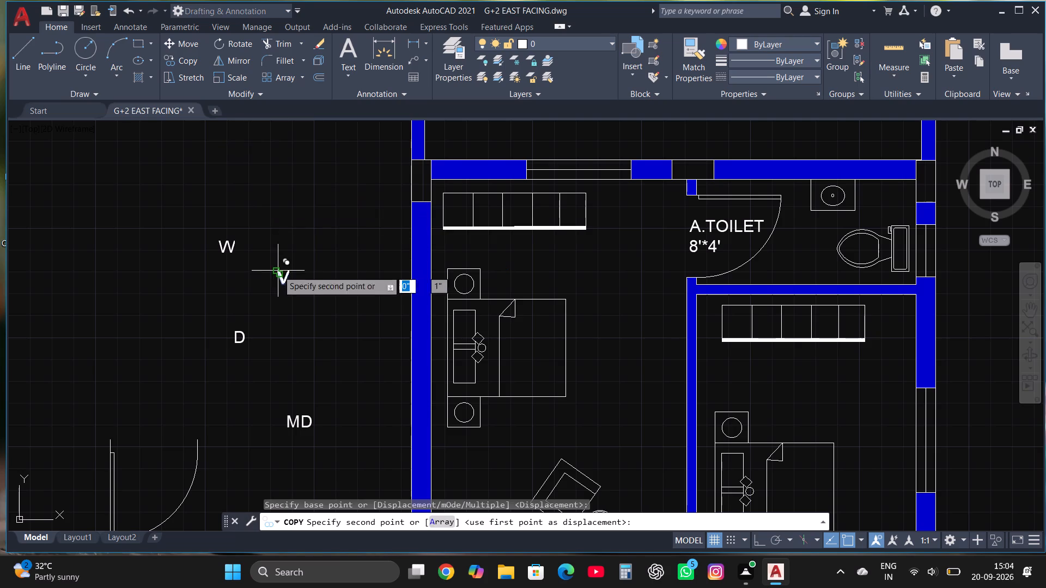
pyautogui.click(297, 218)
pyautogui.click(305, 220)
pyautogui.rightClick(305, 220)
pyautogui.rightClick(305, 220)
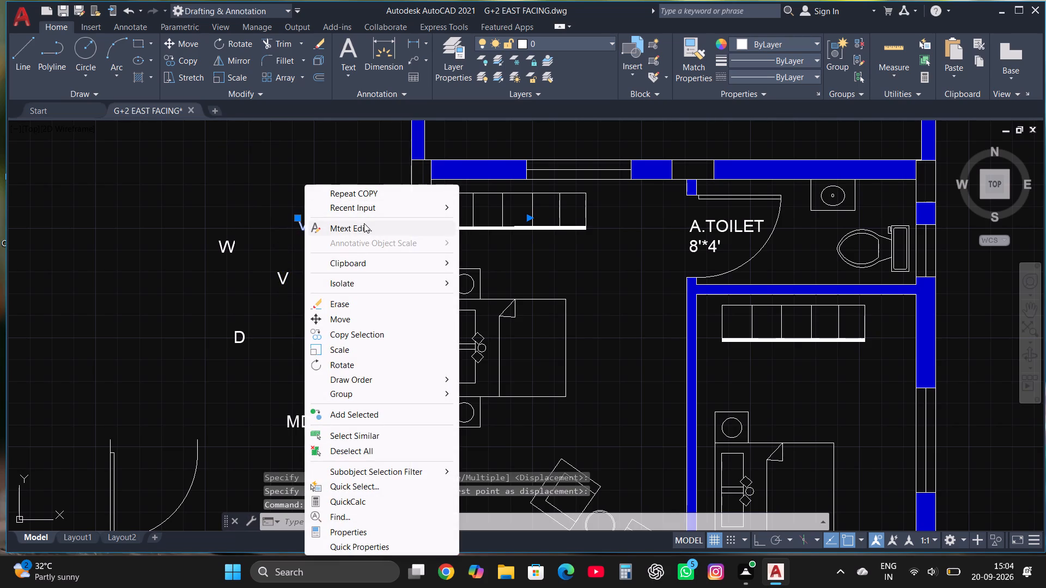
pyautogui.click(364, 224)
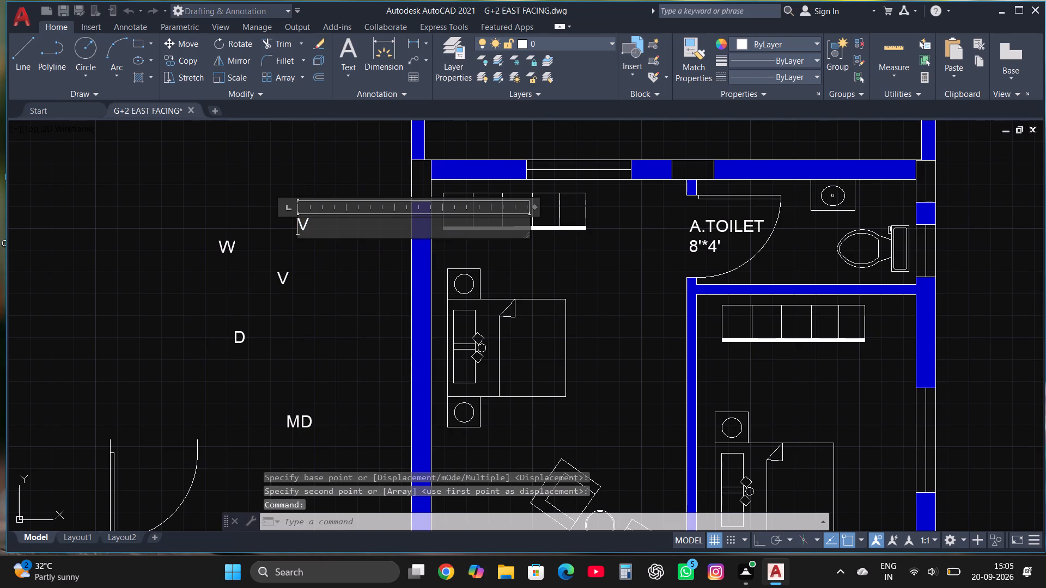
pyautogui.click(384, 232)
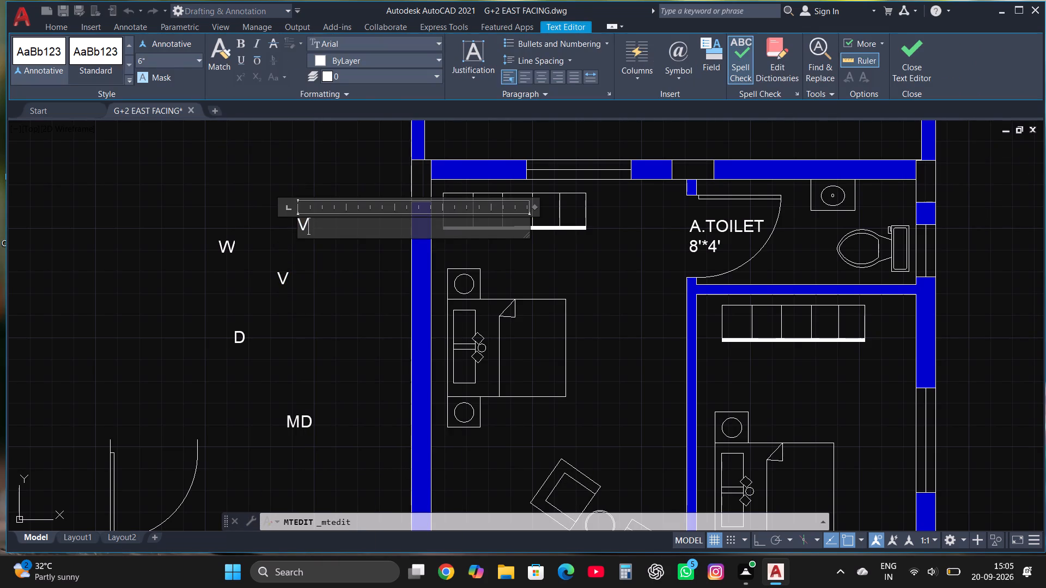
pyautogui.press('BackSpace')
pyautogui.write('FW')
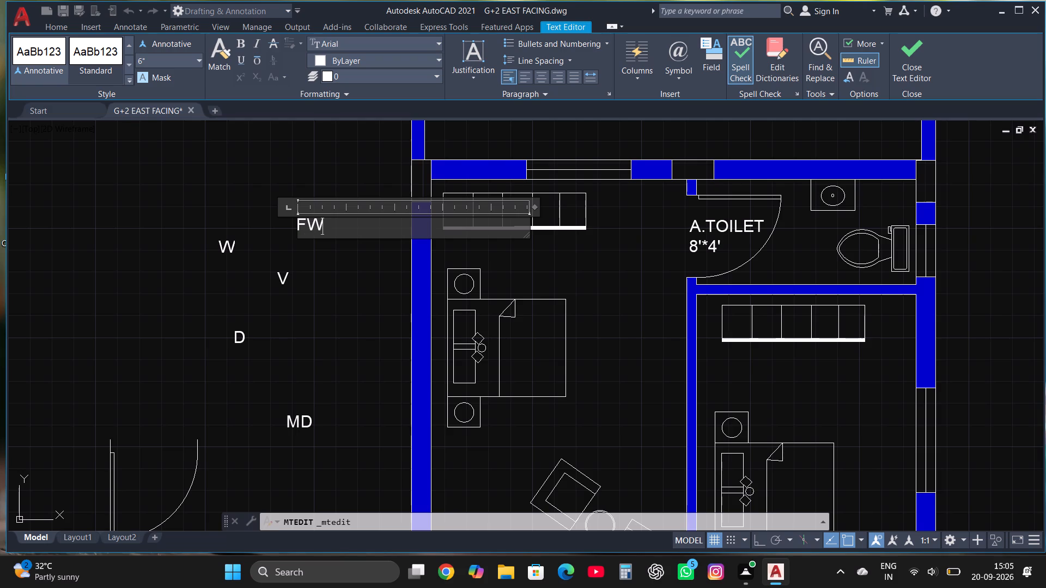
pyautogui.click(901, 49)
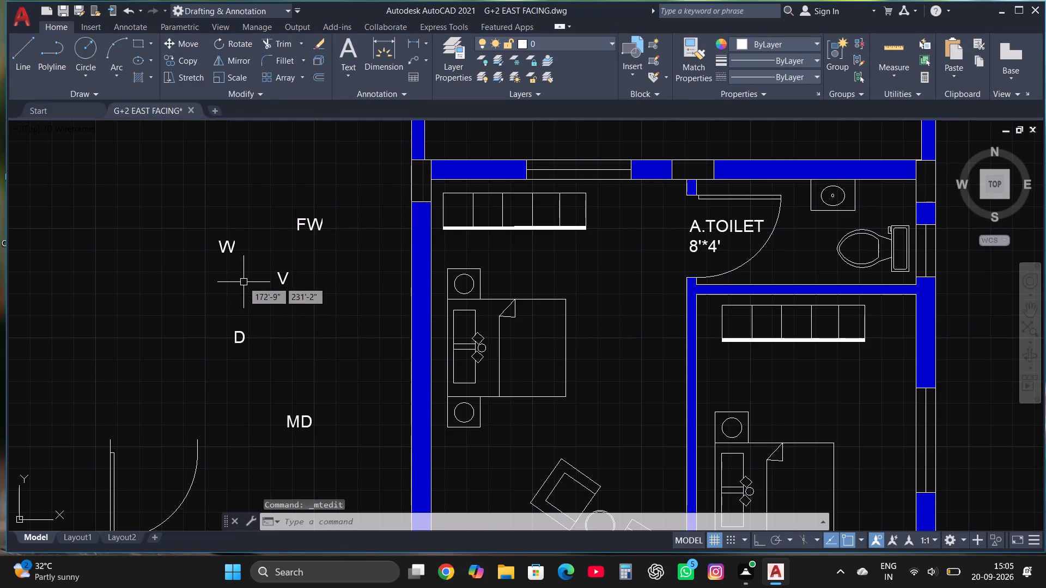
# Copy the W label in Multiple mode to the master bedroom's upper window and the kids bedroom's outer-wall window.
pyautogui.click(233, 243)
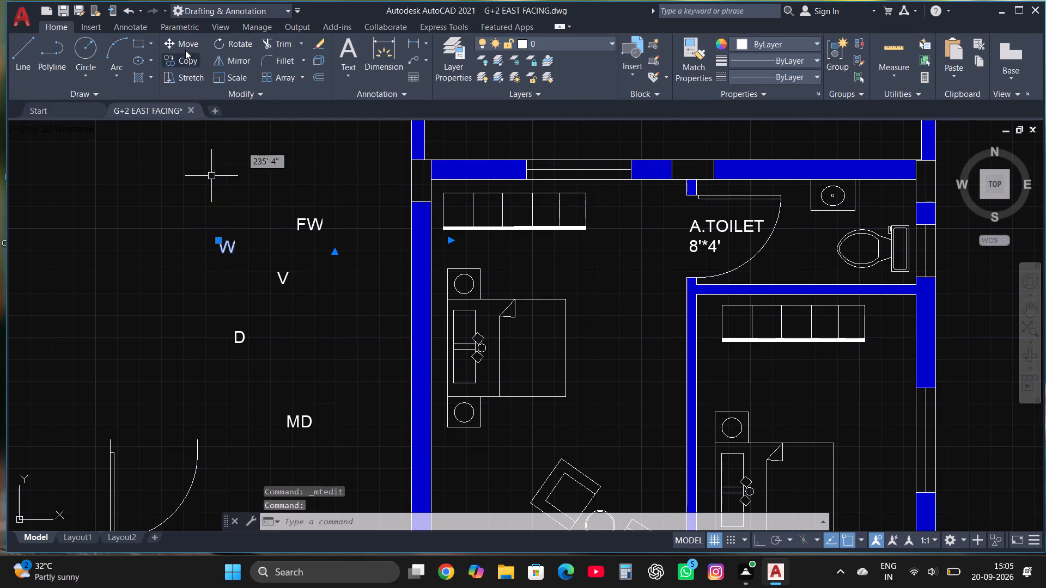
pyautogui.click(184, 58)
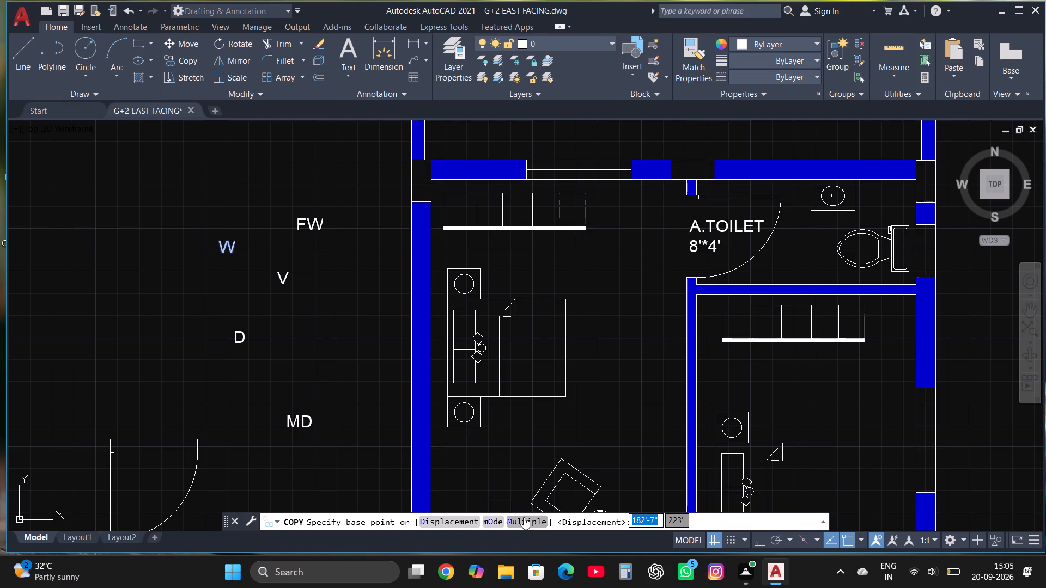
pyautogui.click(524, 524)
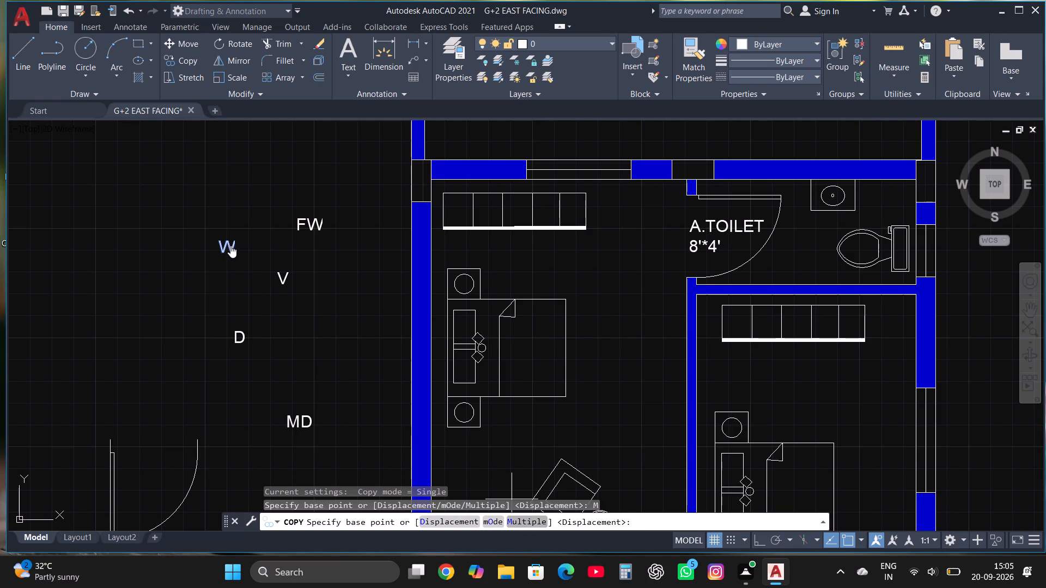
pyautogui.click(229, 244)
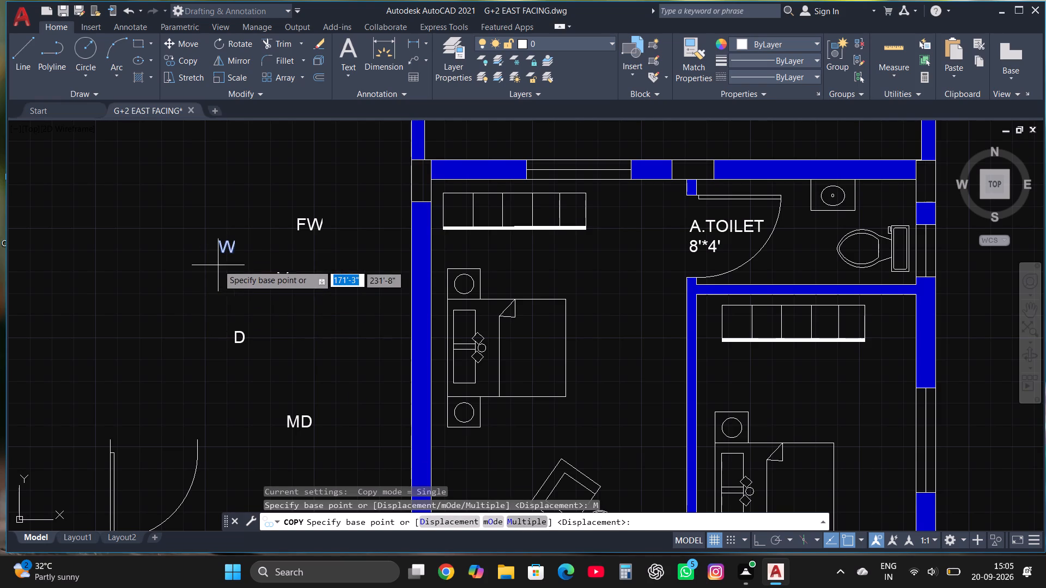
pyautogui.click(222, 248)
pyautogui.scroll(-1, 236, 320)
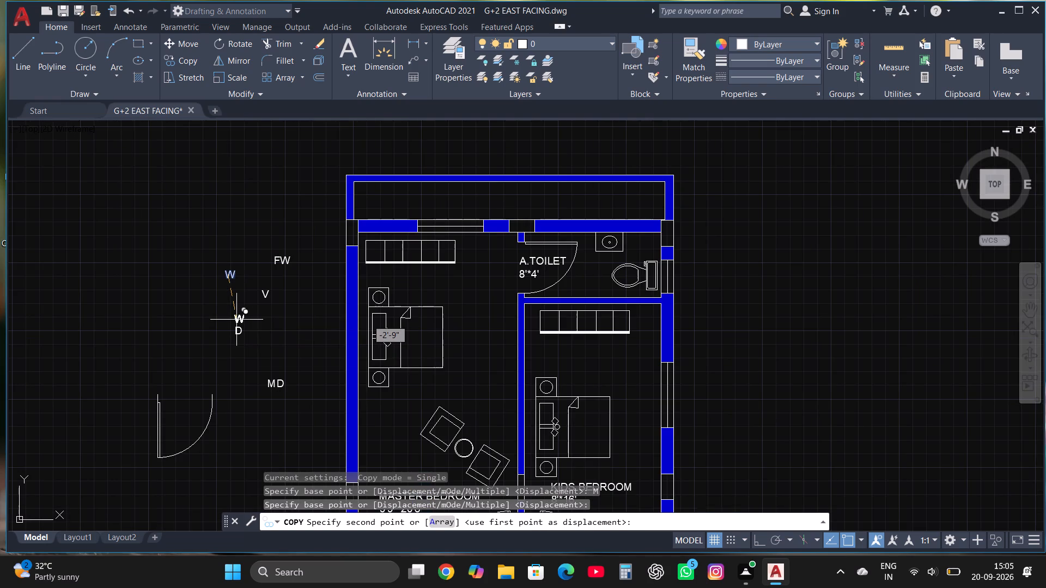
pyautogui.scroll(-2, 253, 341)
pyautogui.scroll(3, 329, 283)
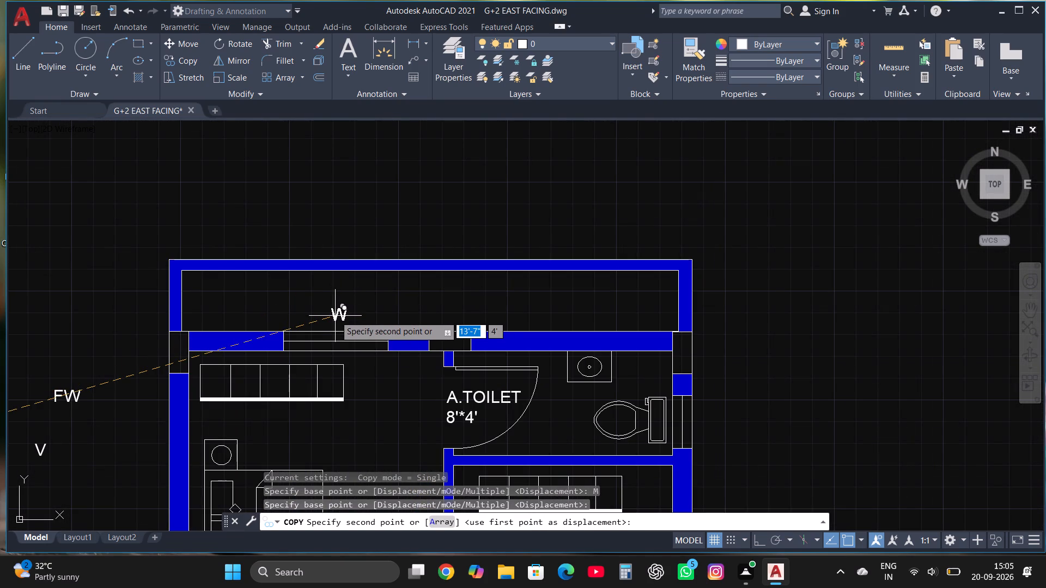
pyautogui.click(335, 316)
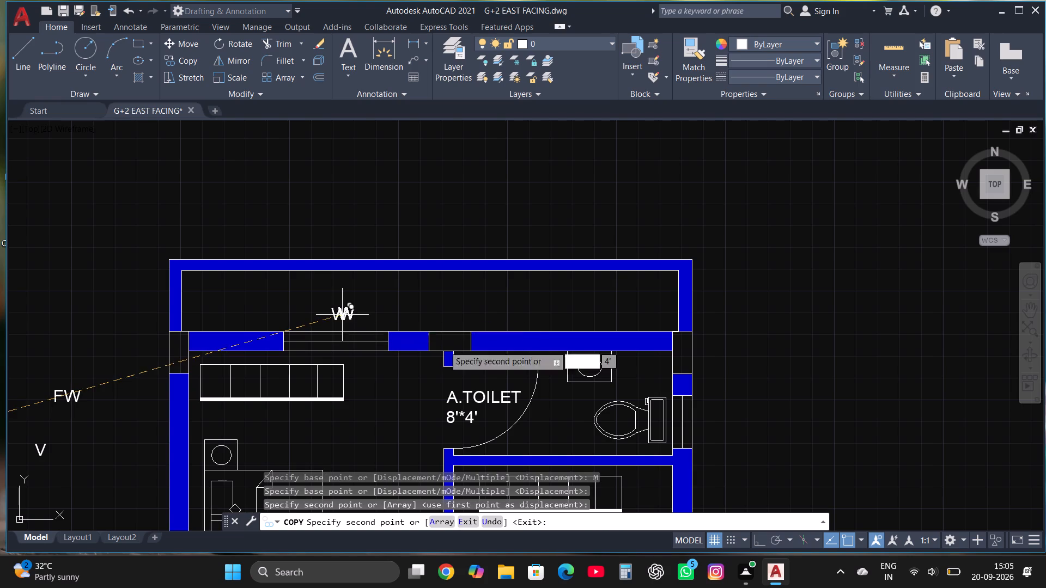
pyautogui.scroll(-2, 611, 291)
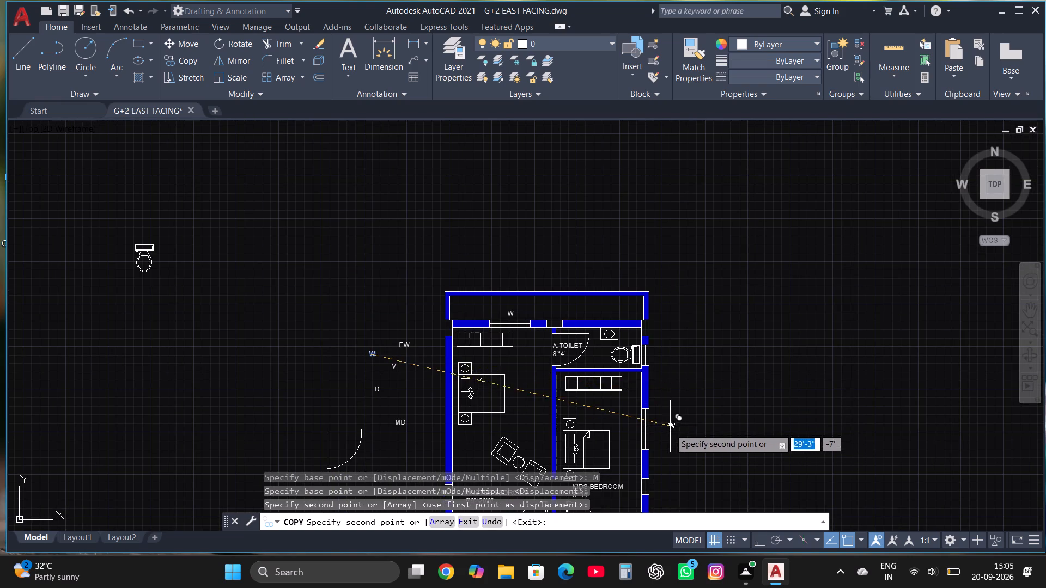
pyautogui.scroll(2, 668, 430)
pyautogui.click(630, 434)
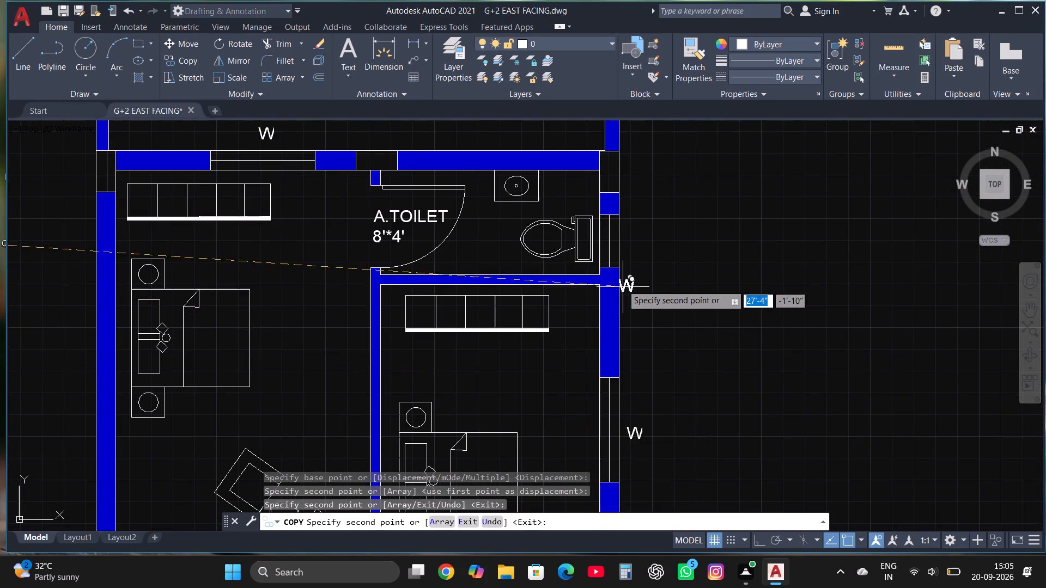
# Place further W copies beside the living room's outer-wall window and the window between kitchen and portico, ending the copy.
pyautogui.scroll(-4, 622, 285)
pyautogui.scroll(3, 635, 361)
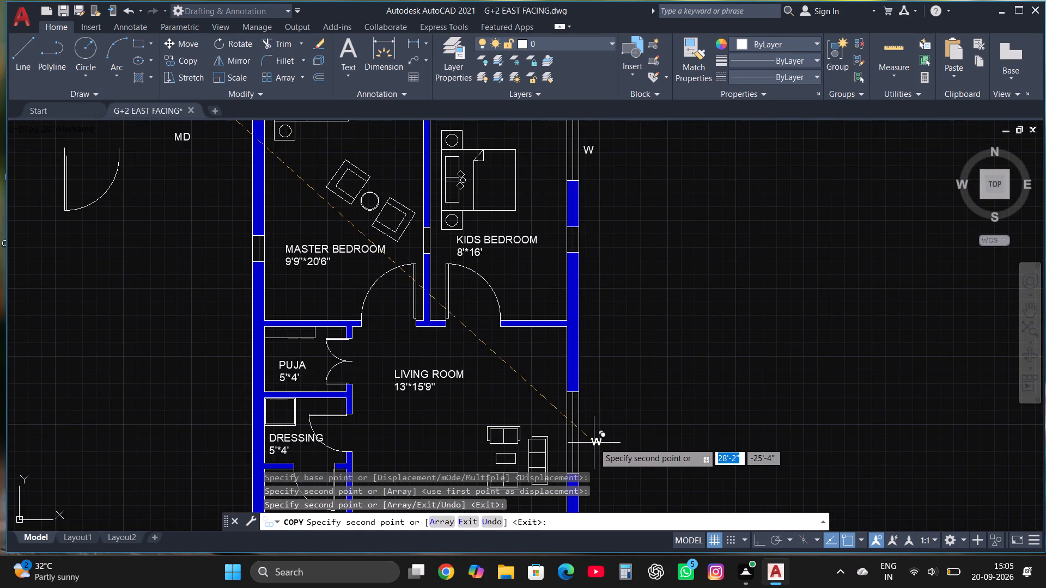
pyautogui.click(594, 440)
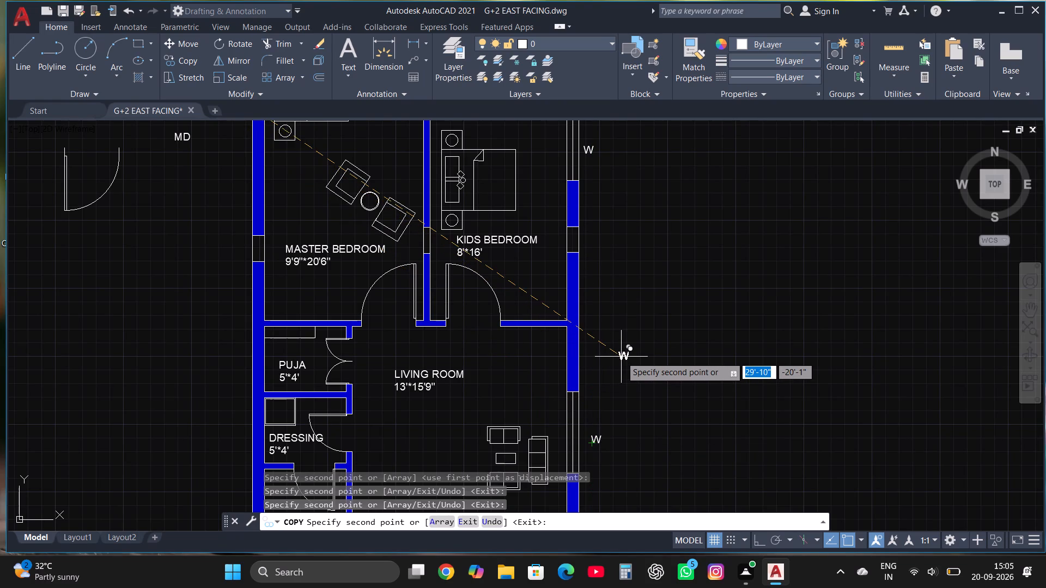
pyautogui.scroll(-2, 621, 357)
pyautogui.scroll(3, 532, 436)
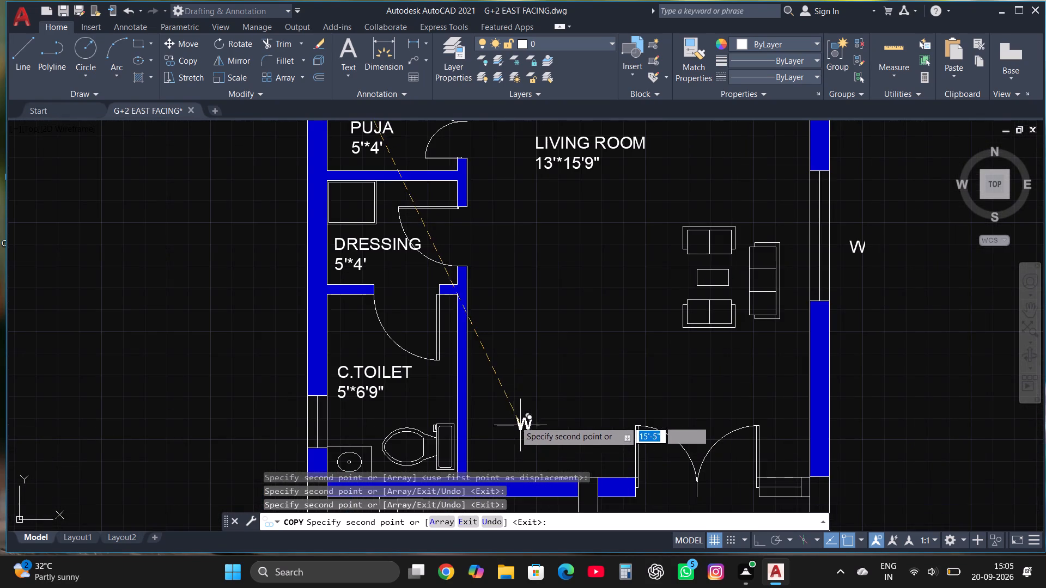
pyautogui.scroll(-2, 506, 344)
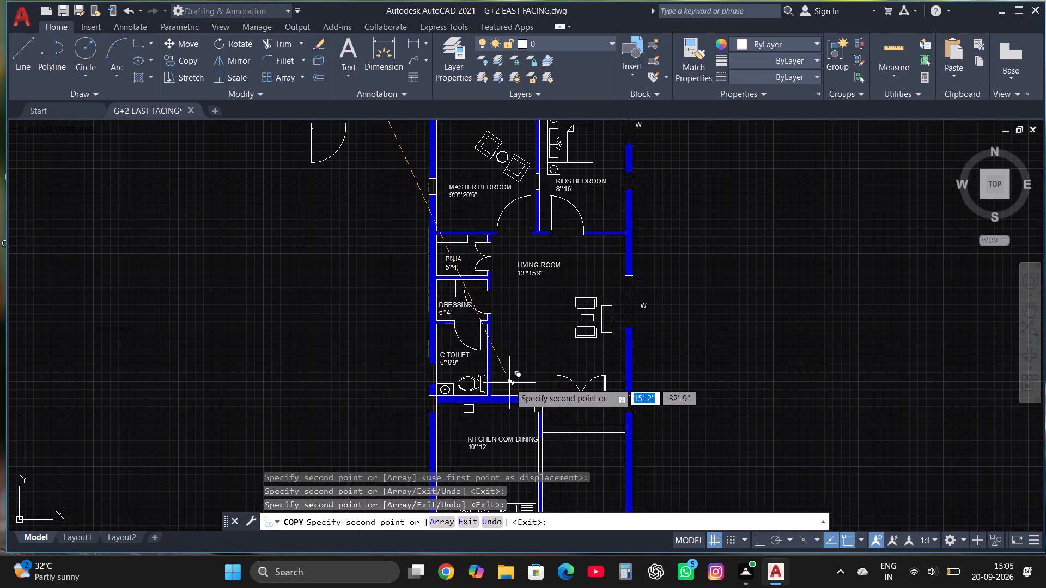
pyautogui.scroll(-2, 518, 369)
pyautogui.scroll(3, 531, 407)
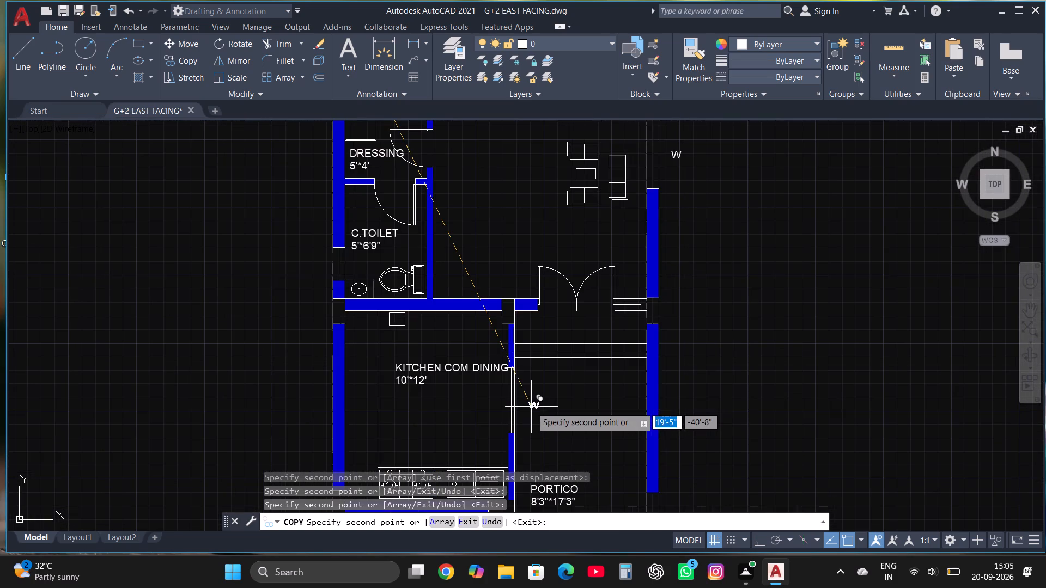
pyautogui.click(522, 403)
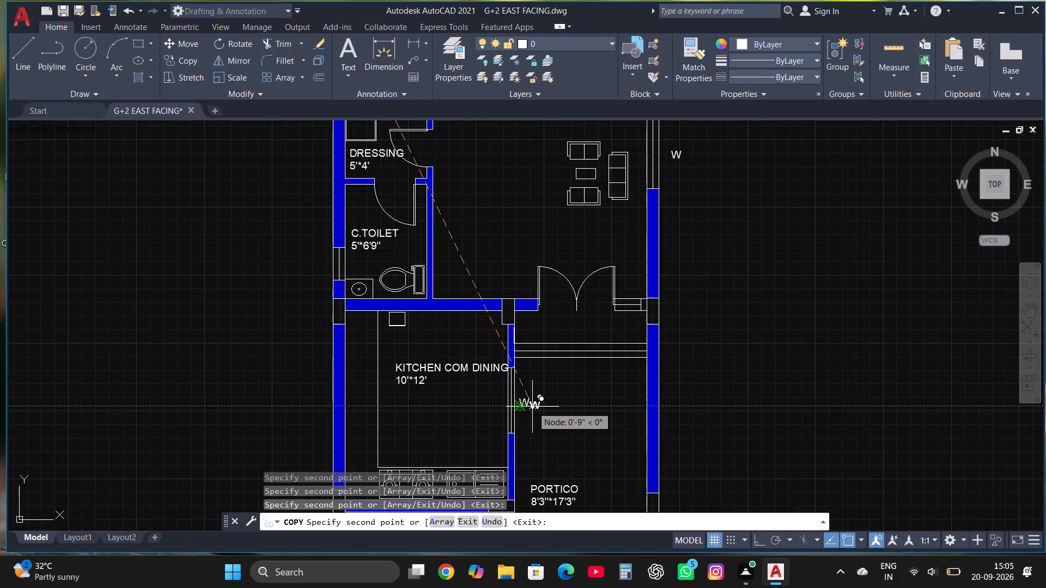
pyautogui.scroll(-1, 532, 407)
pyautogui.press('Escape')
# Copy the V label in Multiple mode to the outer-wall openings of A.TOILET and C.TOILET.
pyautogui.scroll(-2, 460, 336)
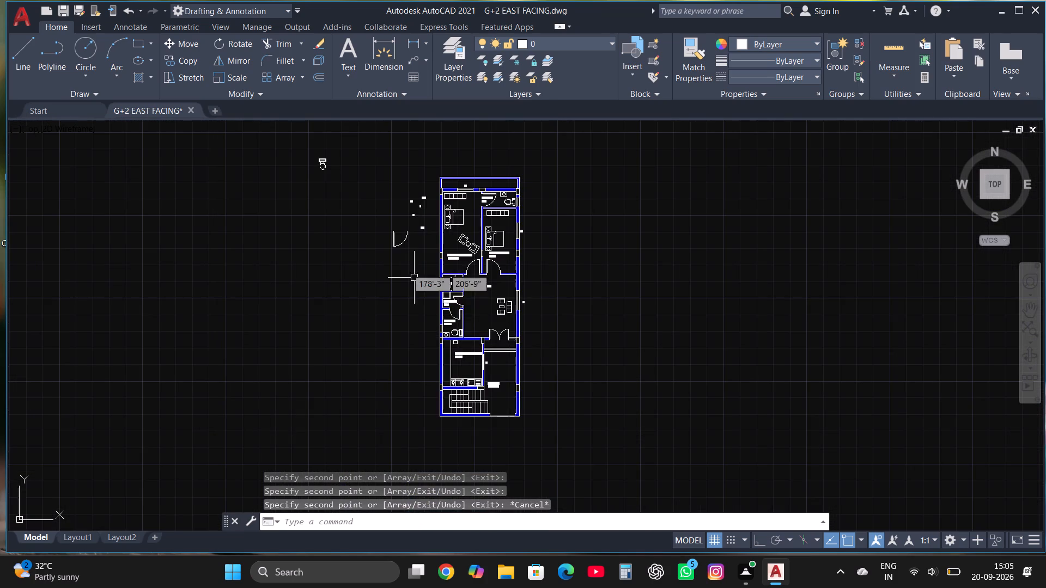
pyautogui.scroll(3, 428, 213)
pyautogui.click(390, 185)
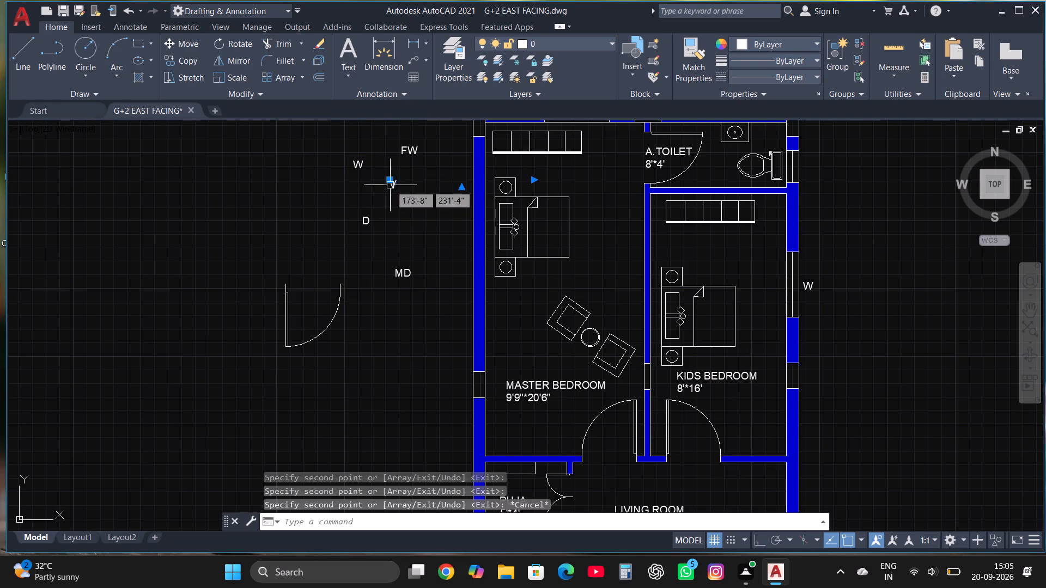
pyautogui.click(191, 63)
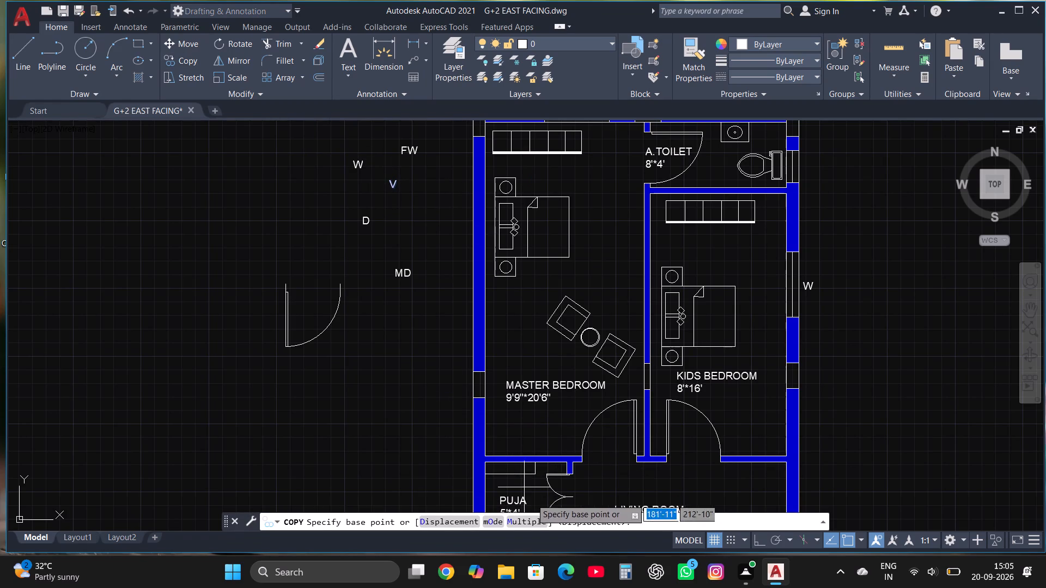
pyautogui.click(531, 525)
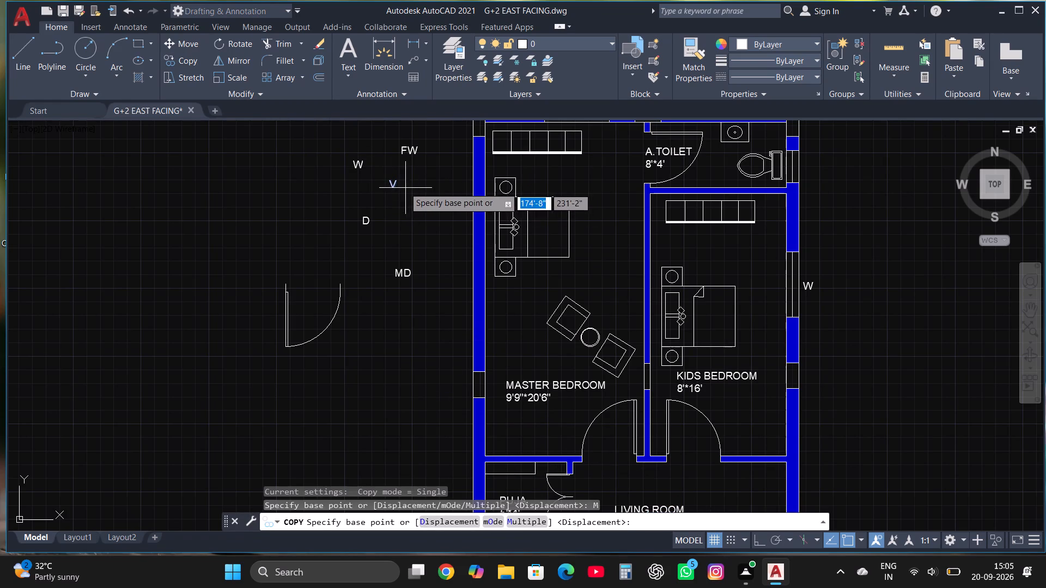
pyautogui.click(388, 183)
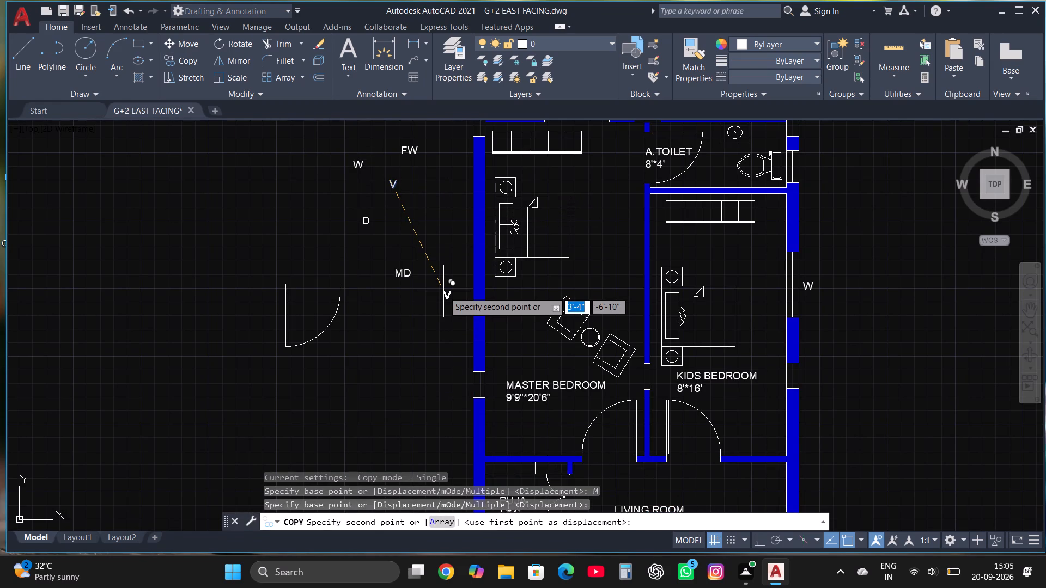
pyautogui.scroll(-2, 450, 292)
pyautogui.scroll(3, 622, 222)
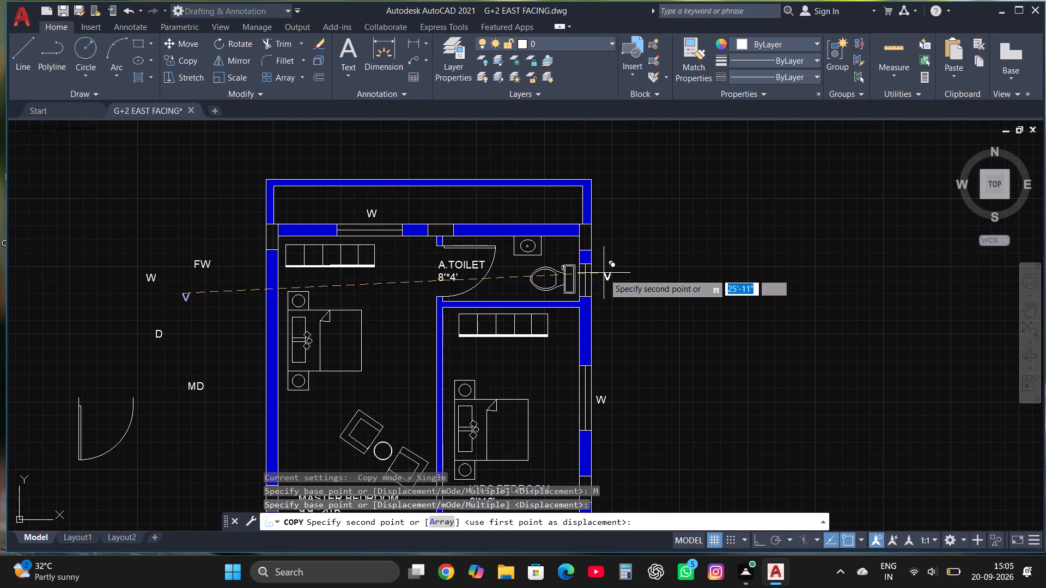
pyautogui.click(598, 277)
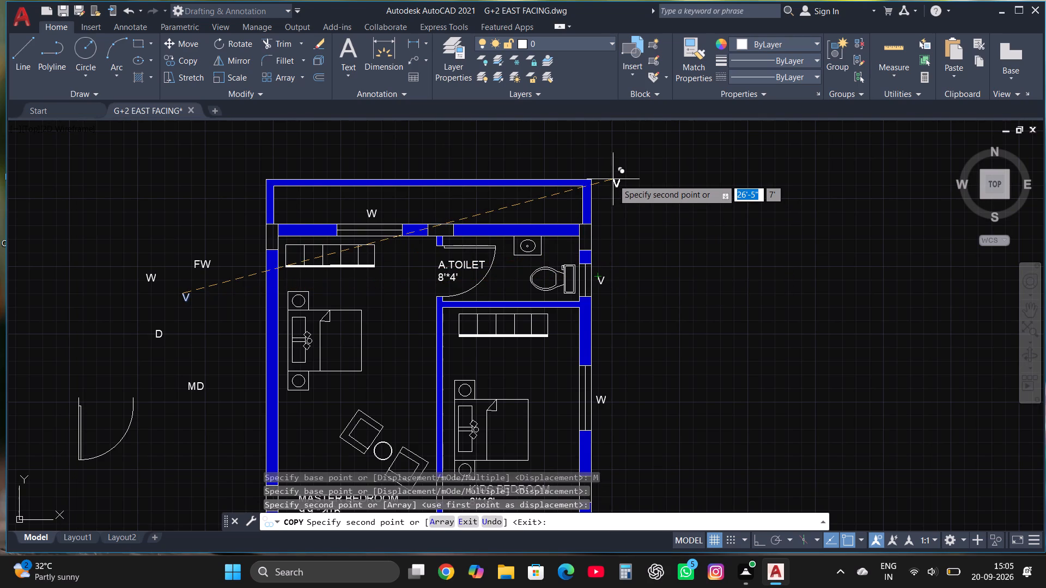
pyautogui.scroll(-2, 613, 179)
pyautogui.scroll(3, 454, 429)
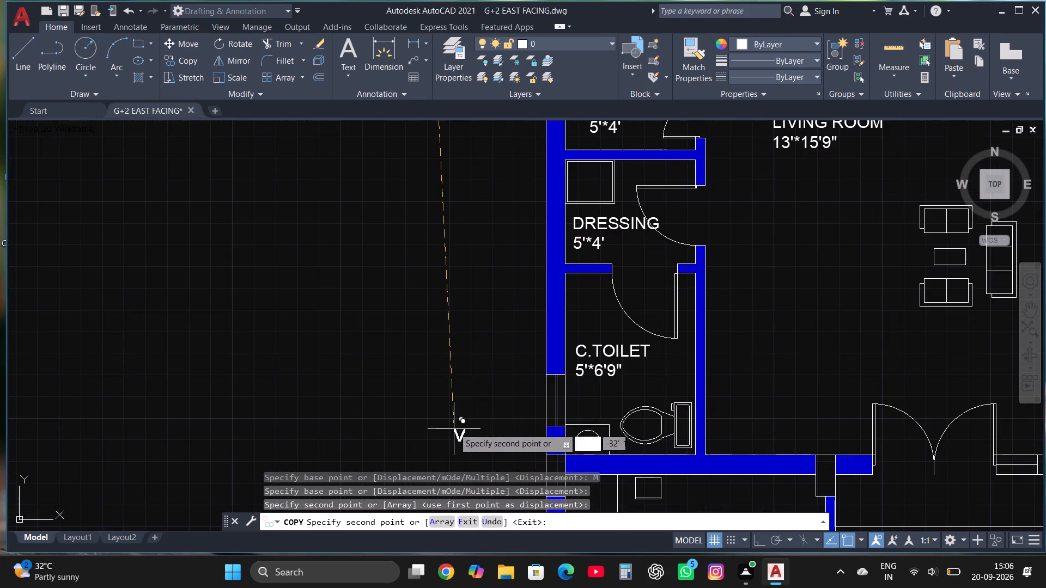
pyautogui.click(524, 397)
pyautogui.scroll(-2, 421, 354)
pyautogui.press('Escape')
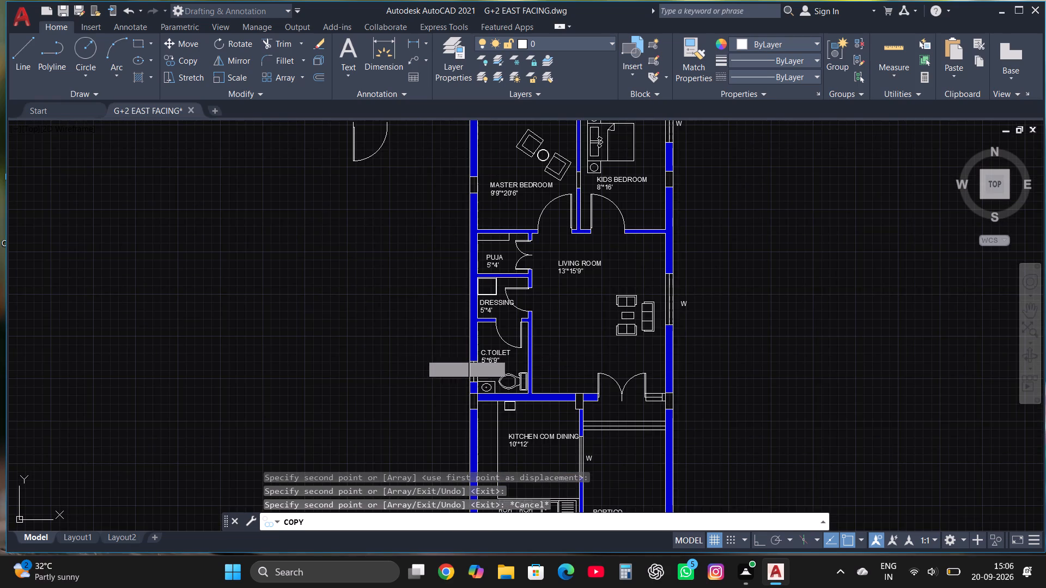
# Move the MD label from outside the plan to the double door between the living room and the portico.
pyautogui.scroll(-2, 399, 299)
pyautogui.scroll(3, 400, 219)
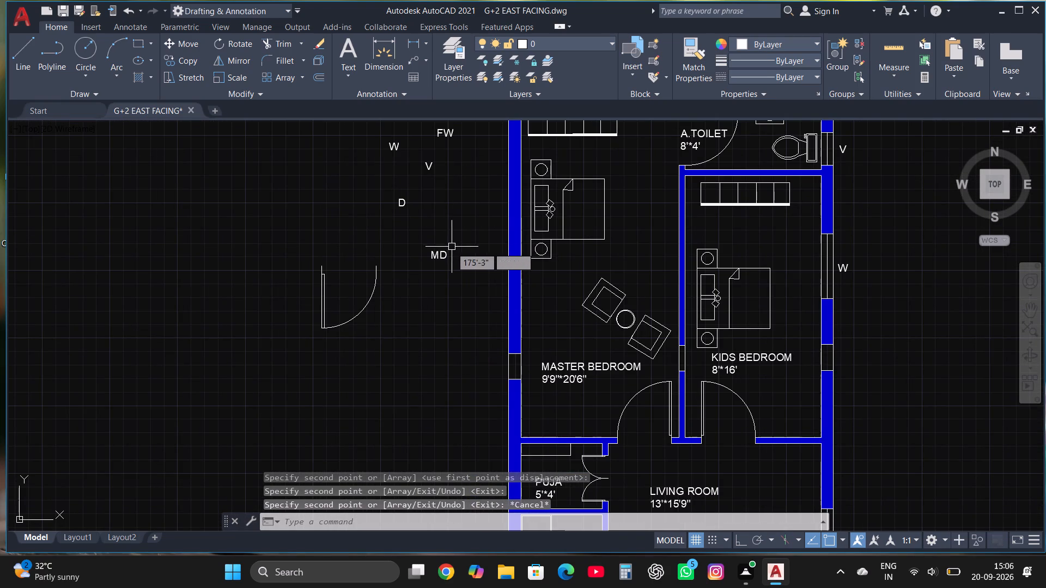
pyautogui.click(442, 256)
pyautogui.click(187, 41)
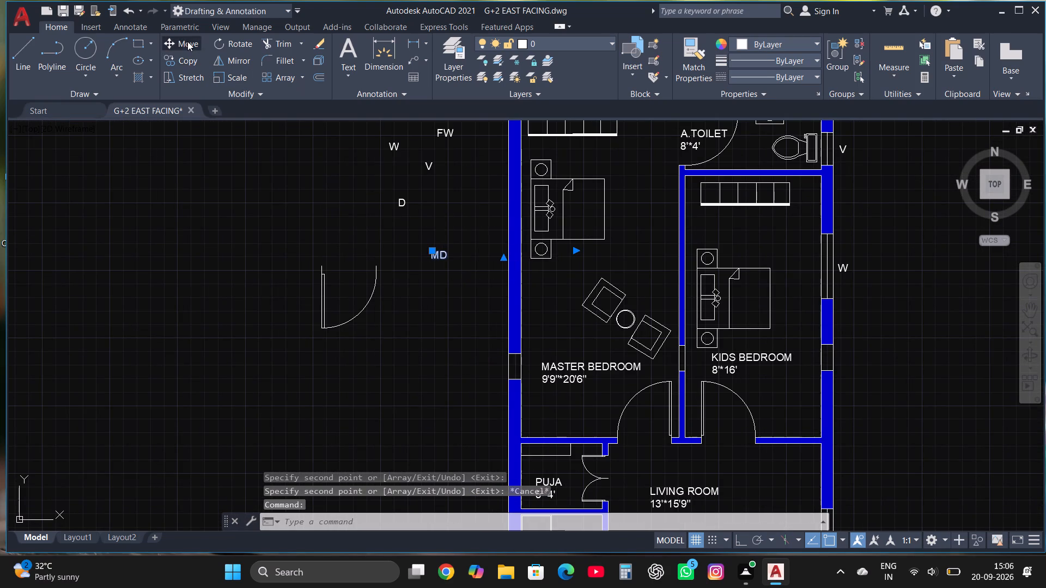
pyautogui.click(426, 253)
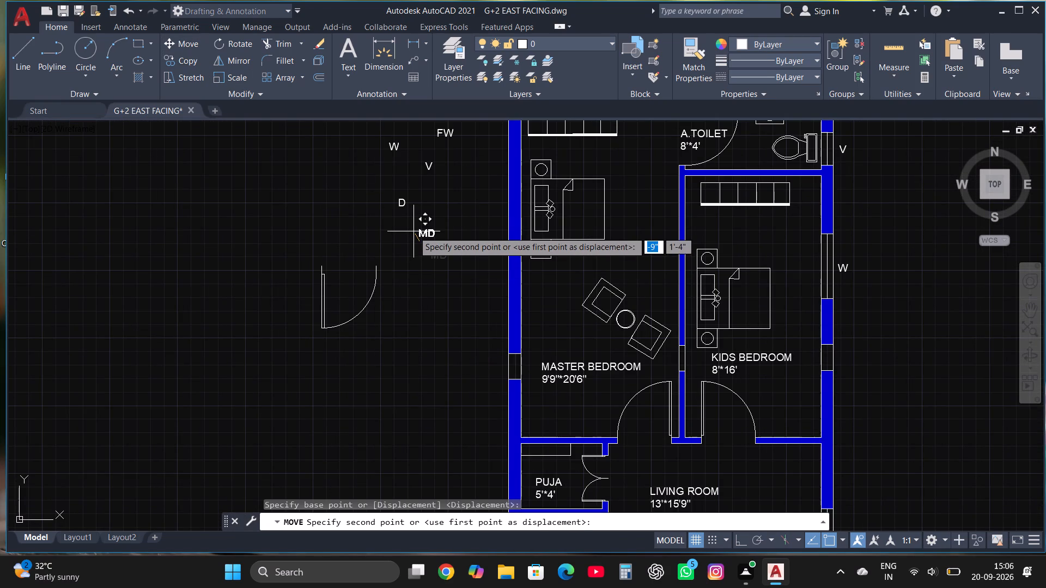
pyautogui.scroll(-3, 411, 212)
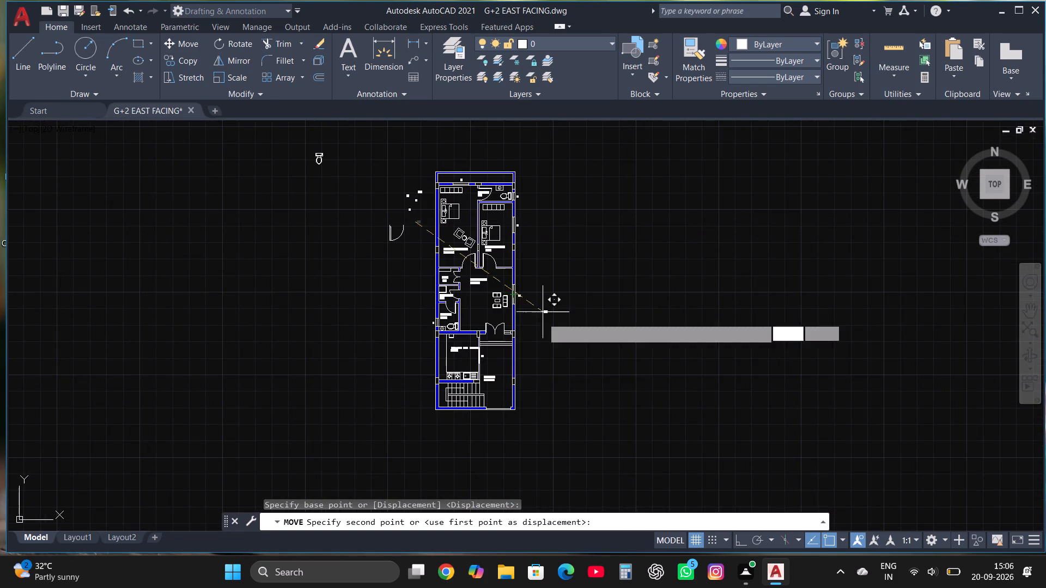
pyautogui.scroll(4, 488, 344)
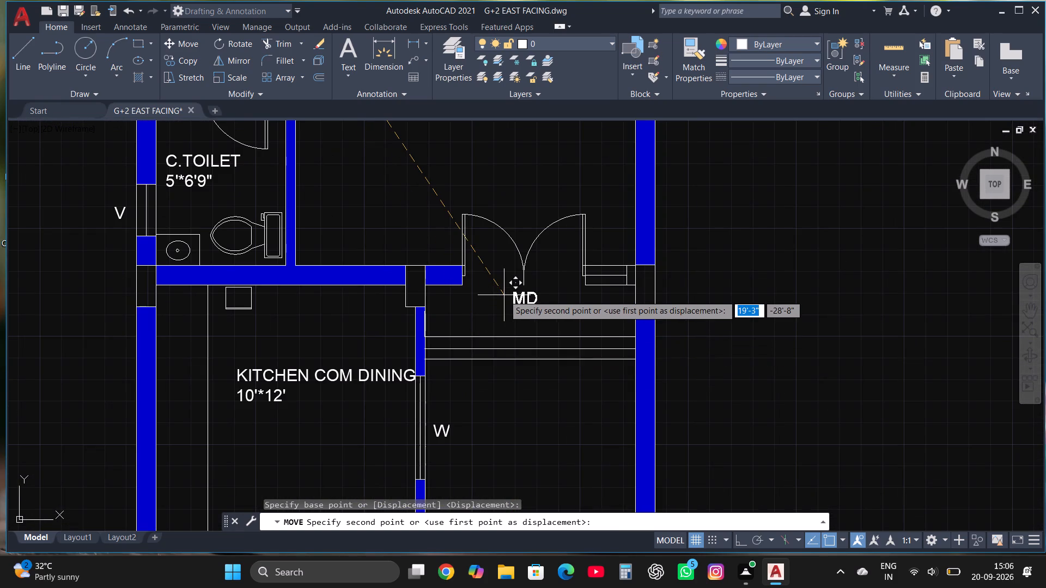
pyautogui.click(504, 213)
# Copy the MD label from the main double door to the PUJA room's double door.
pyautogui.click(522, 222)
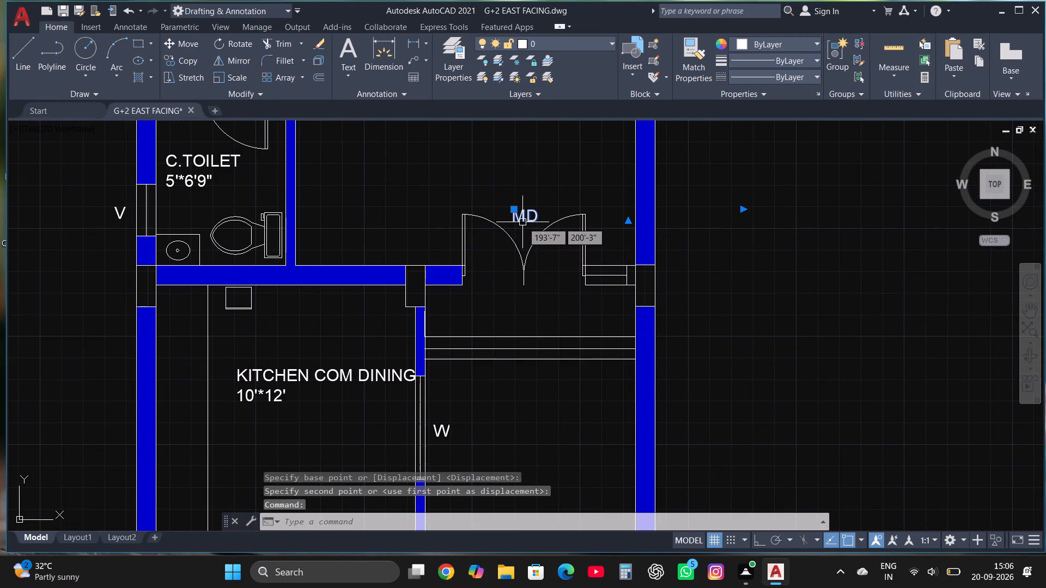
pyautogui.click(188, 62)
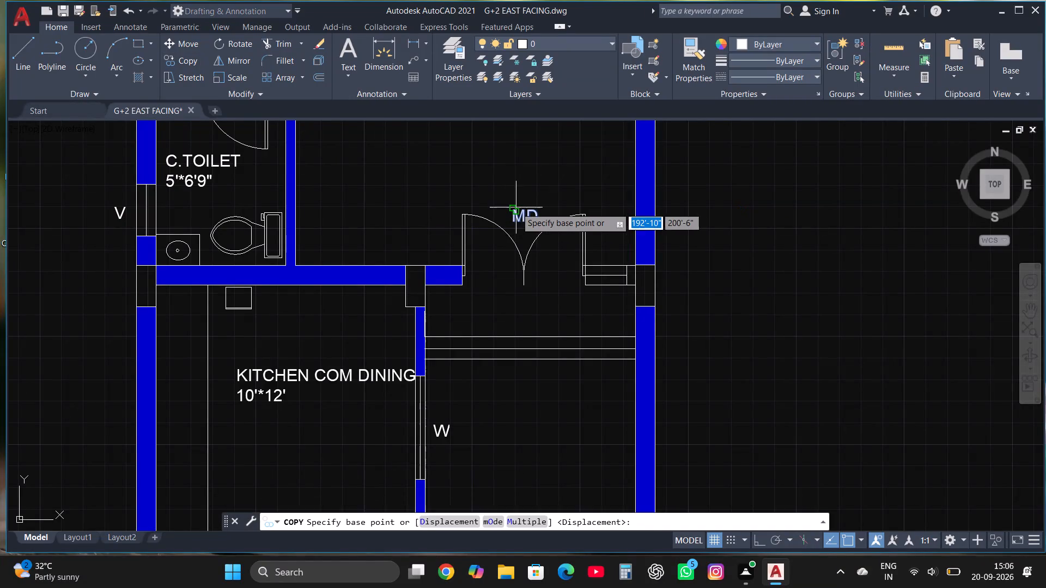
pyautogui.click(520, 210)
pyautogui.scroll(-4, 527, 318)
pyautogui.scroll(4, 484, 258)
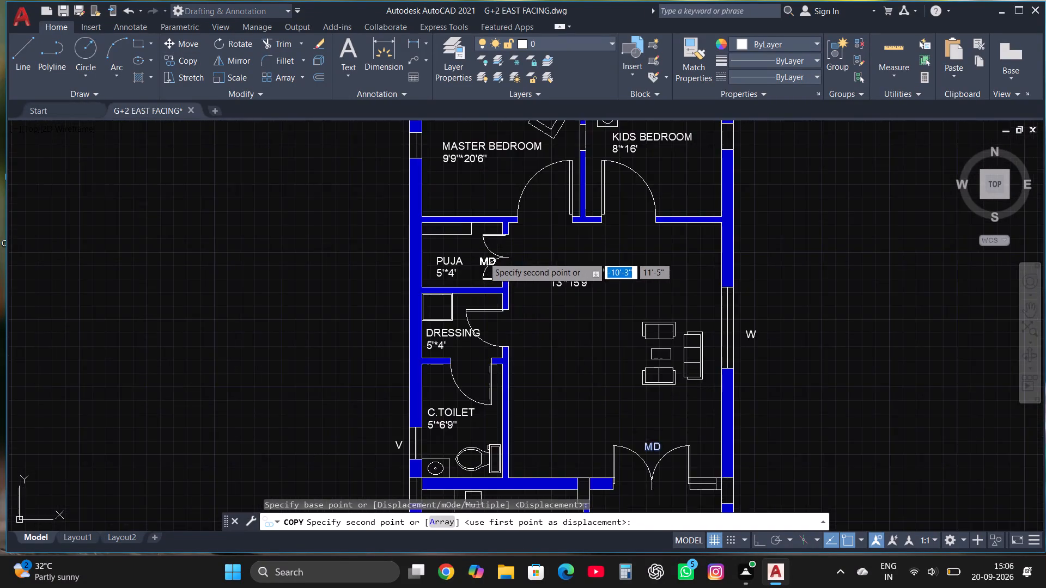
pyautogui.scroll(3, 469, 250)
pyautogui.click(498, 264)
# Change the text of the MD copy at the PUJA room door to PD.
pyautogui.click(498, 271)
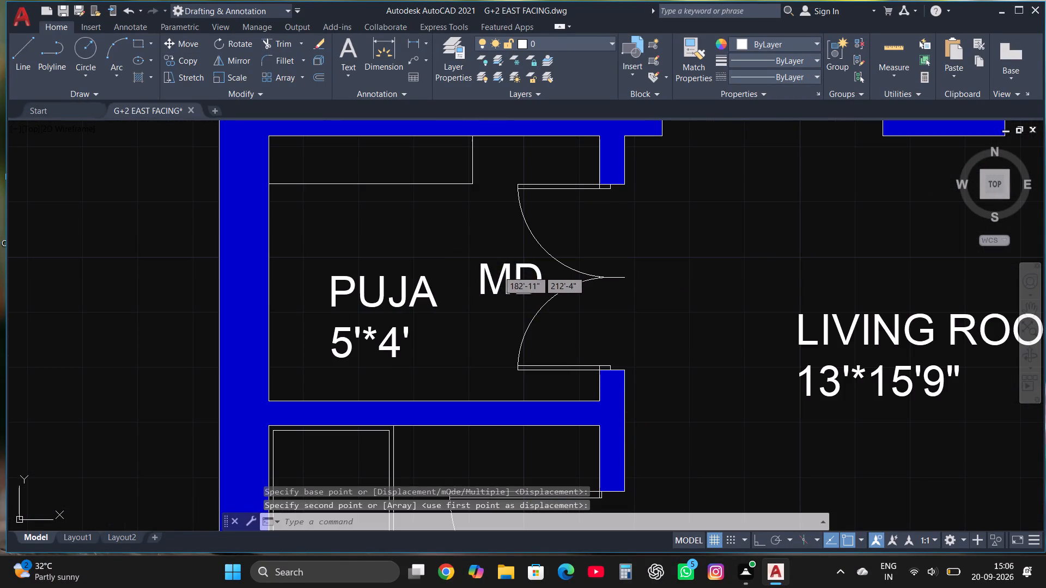
pyautogui.rightClick(498, 271)
pyautogui.click(552, 226)
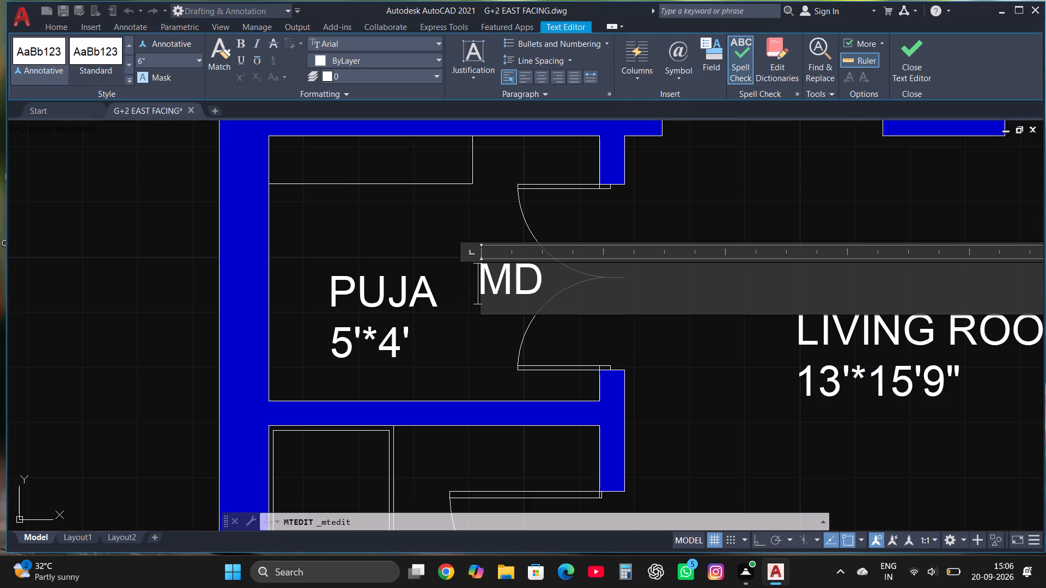
pyautogui.click(511, 276)
pyautogui.press('BackSpace')
pyautogui.press('p')
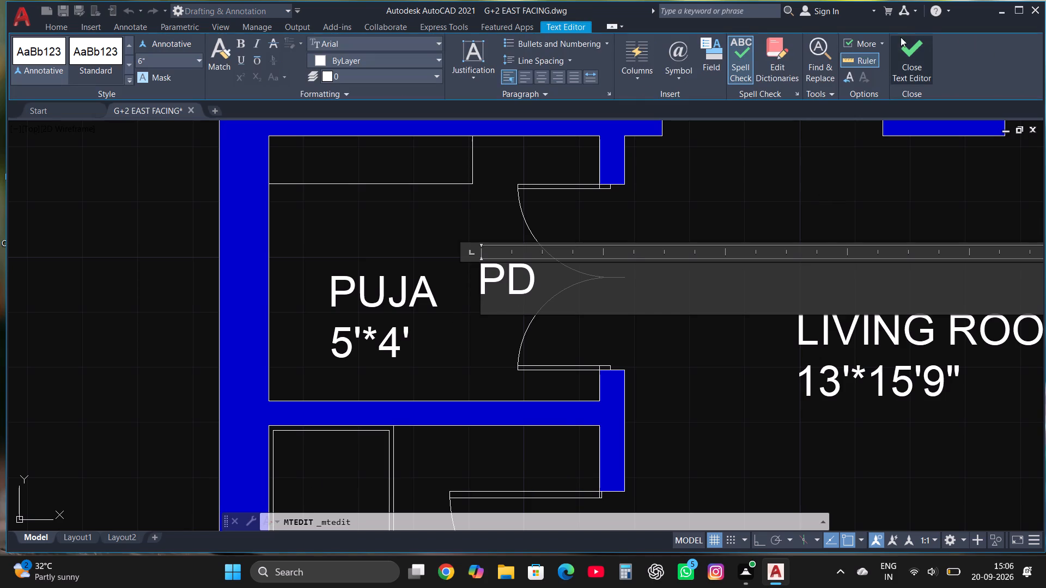
pyautogui.click(911, 43)
# Move the FW label from outside the plan to just below the small window beside the main double door.
pyautogui.scroll(-3, 635, 236)
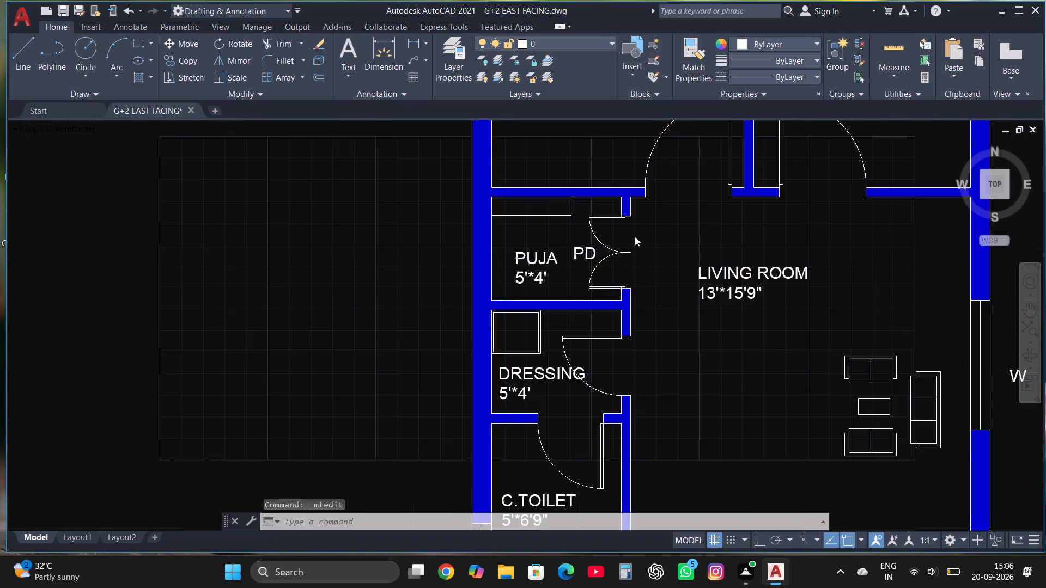
pyautogui.scroll(-2, 629, 244)
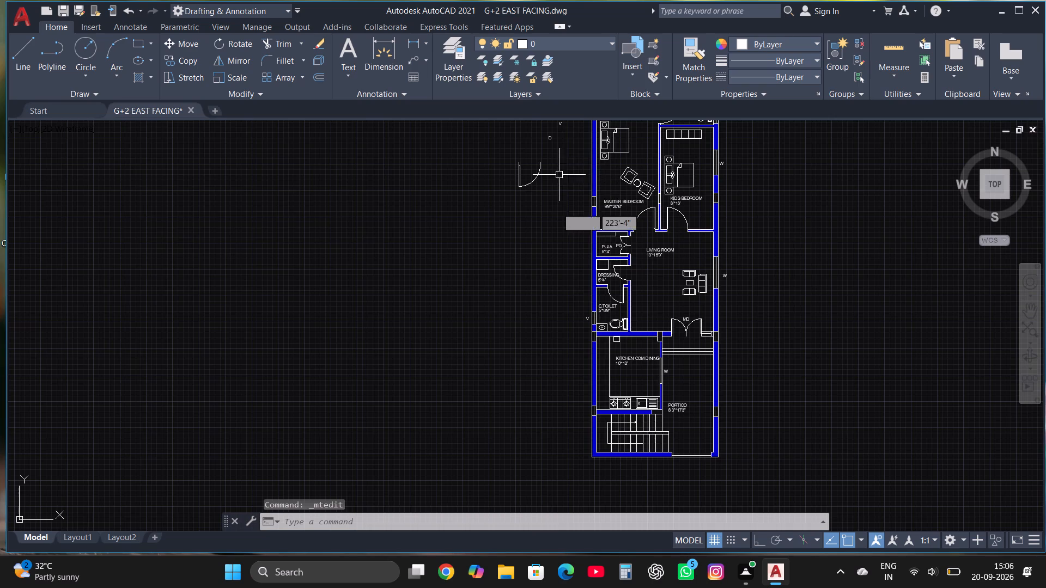
pyautogui.scroll(-1, 557, 209)
pyautogui.scroll(3, 564, 136)
pyautogui.click(558, 180)
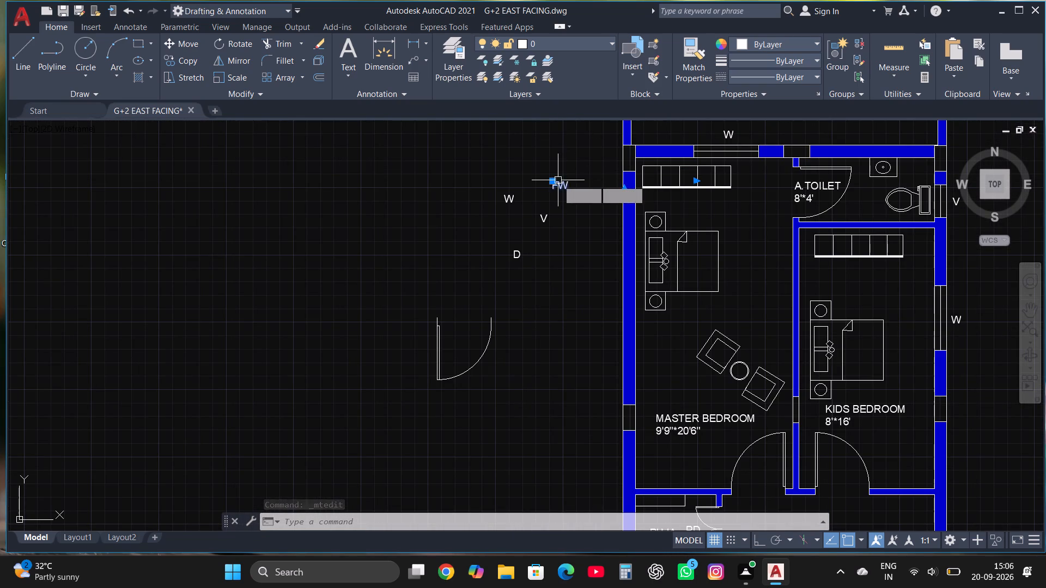
pyautogui.click(185, 43)
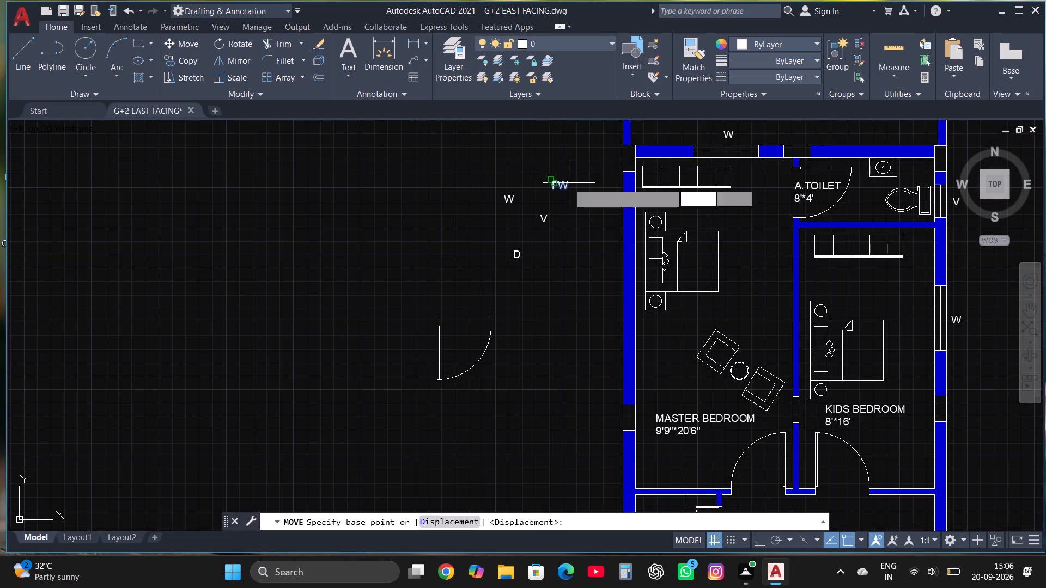
pyautogui.click(547, 185)
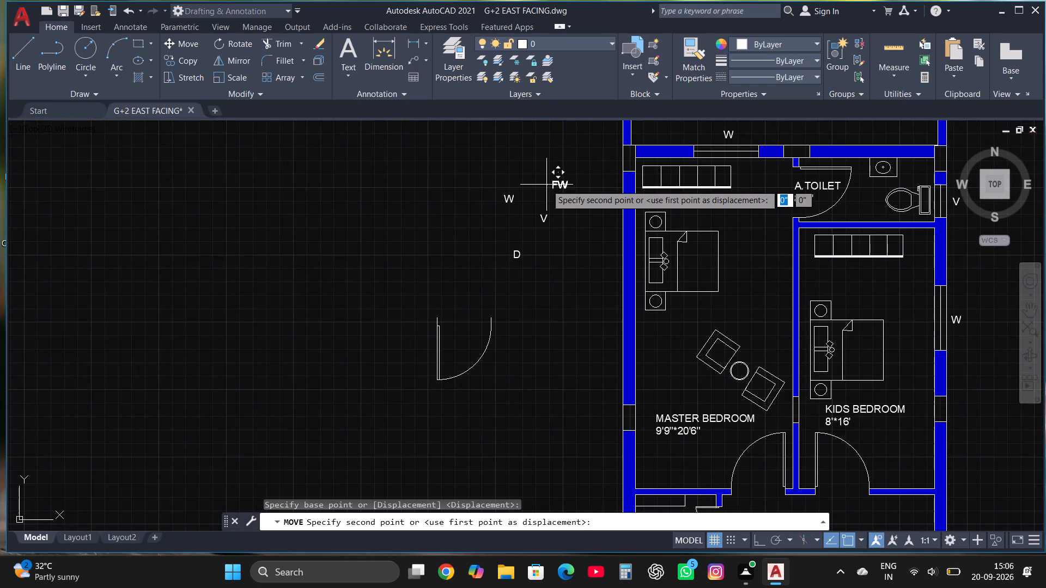
pyautogui.scroll(-2, 557, 179)
pyautogui.scroll(-2, 755, 298)
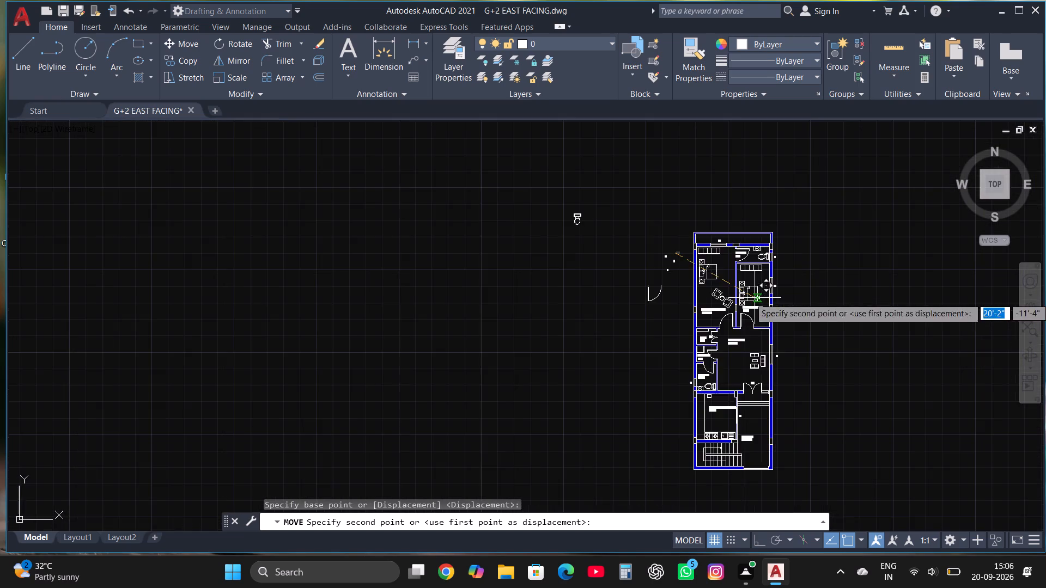
pyautogui.scroll(4, 776, 414)
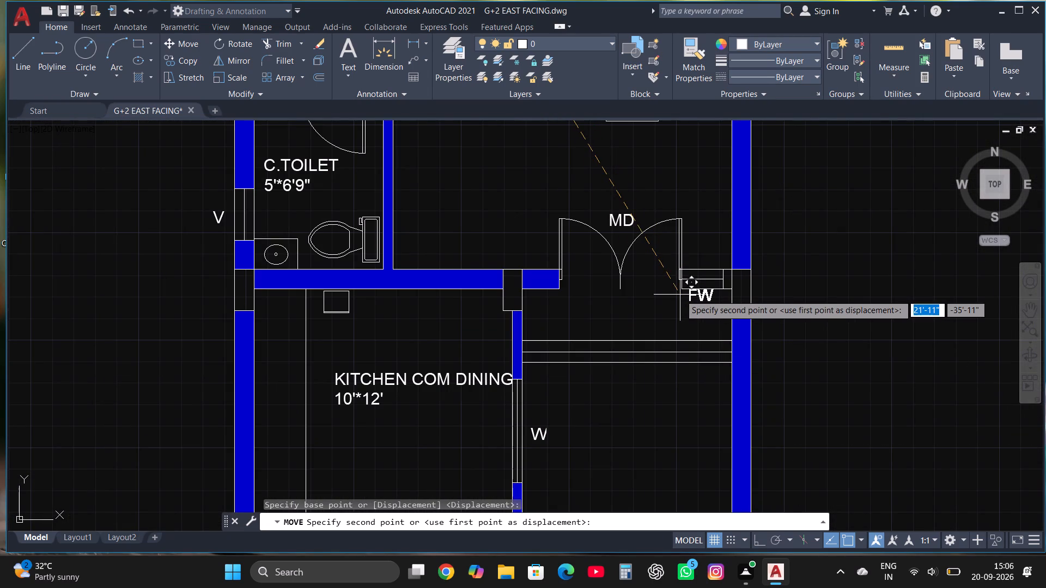
pyautogui.scroll(2, 680, 295)
pyautogui.click(695, 303)
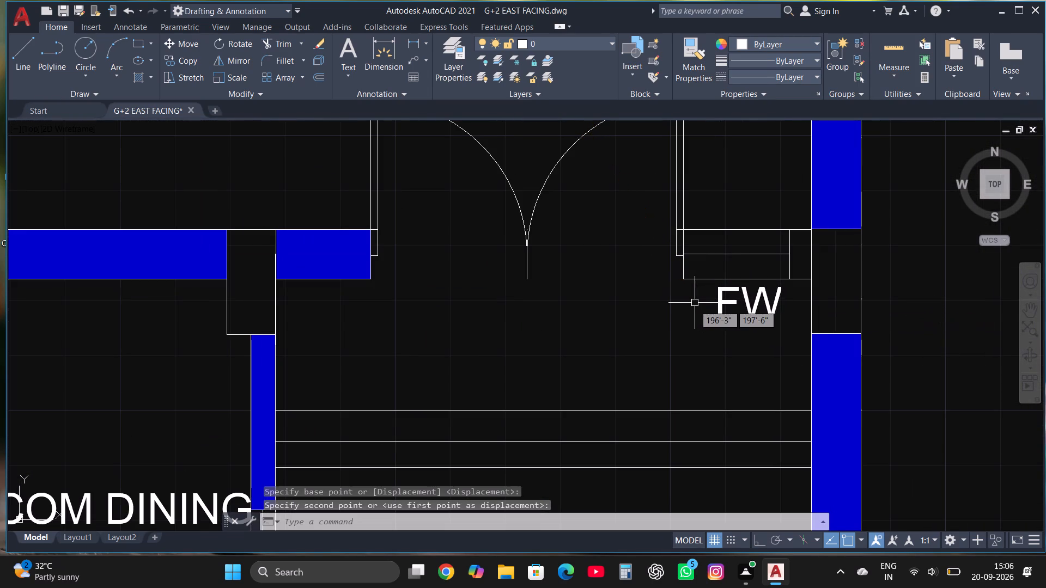
# Add multiline text reading SITOUT with 8'*2' on a second line, between the main door and the portico steps.
pyautogui.scroll(-2, 702, 318)
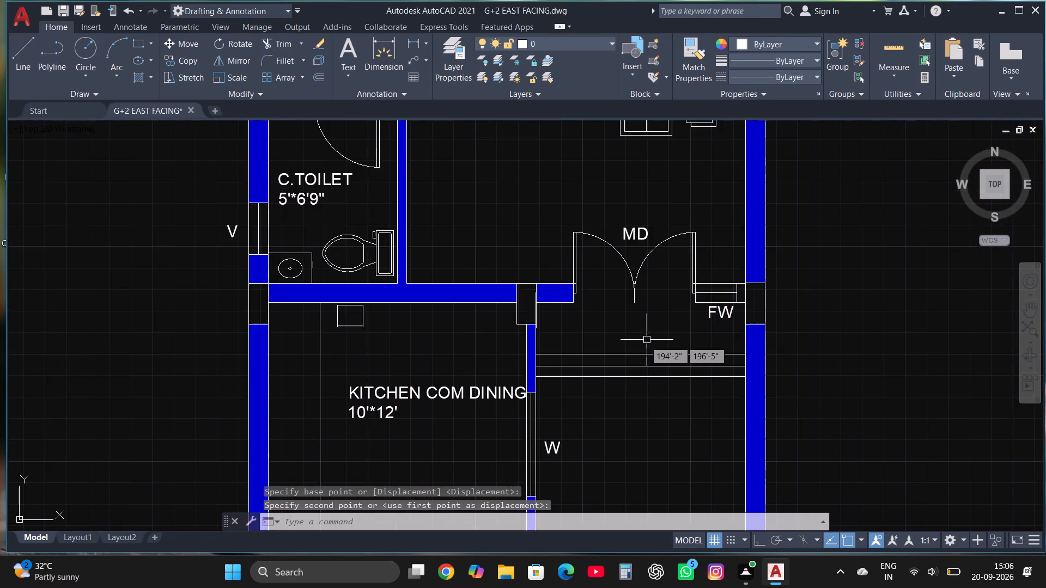
pyautogui.scroll(2, 644, 341)
pyautogui.click(352, 50)
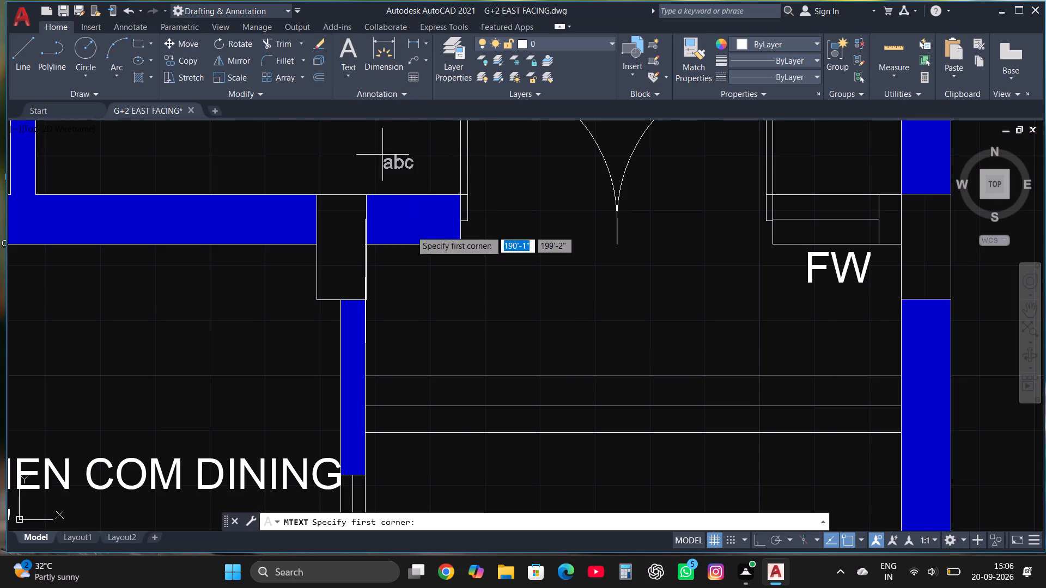
pyautogui.click(431, 328)
pyautogui.click(527, 286)
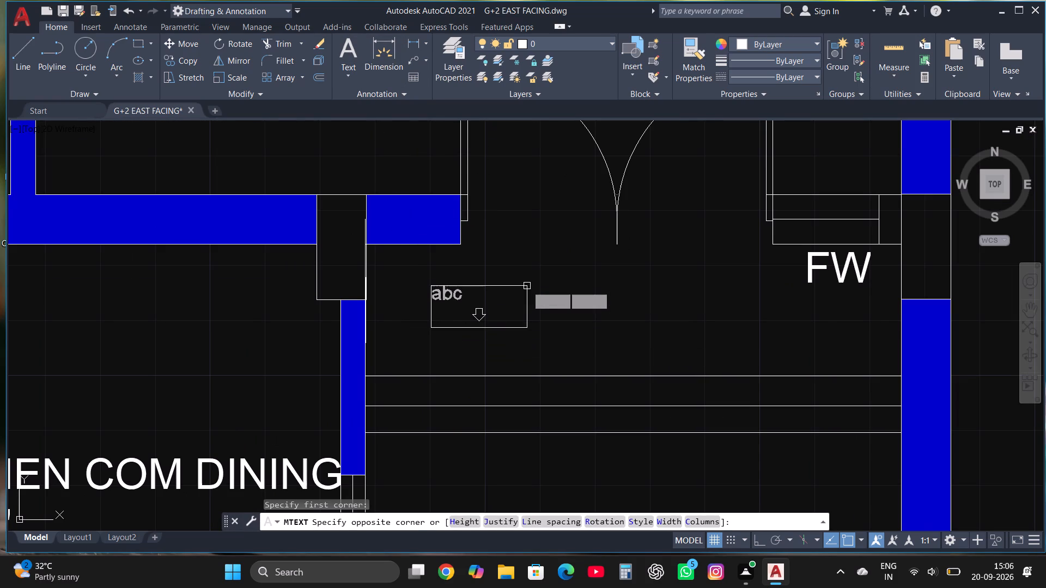
pyautogui.write('SITOUT')
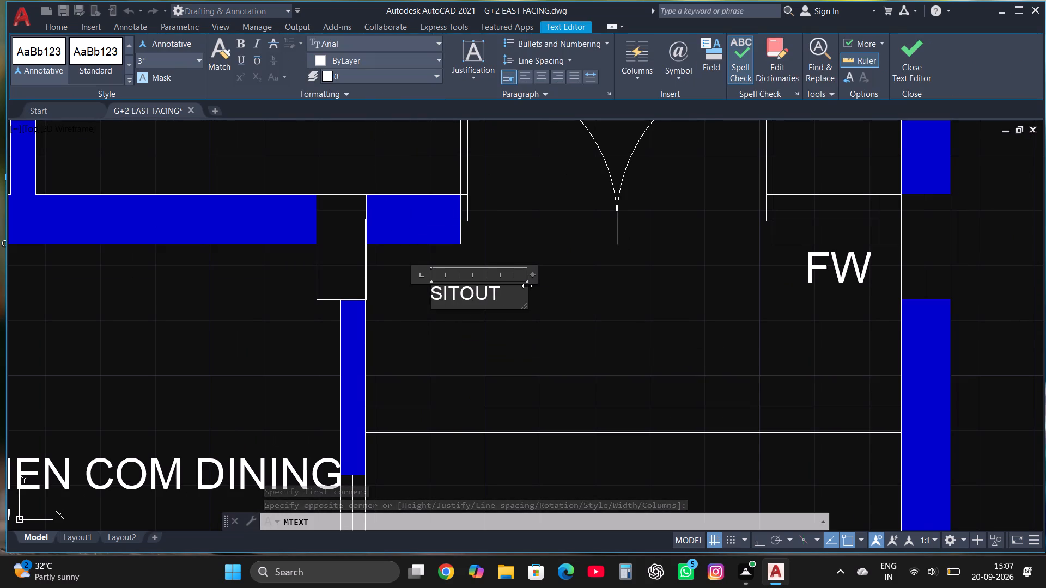
pyautogui.press('Return')
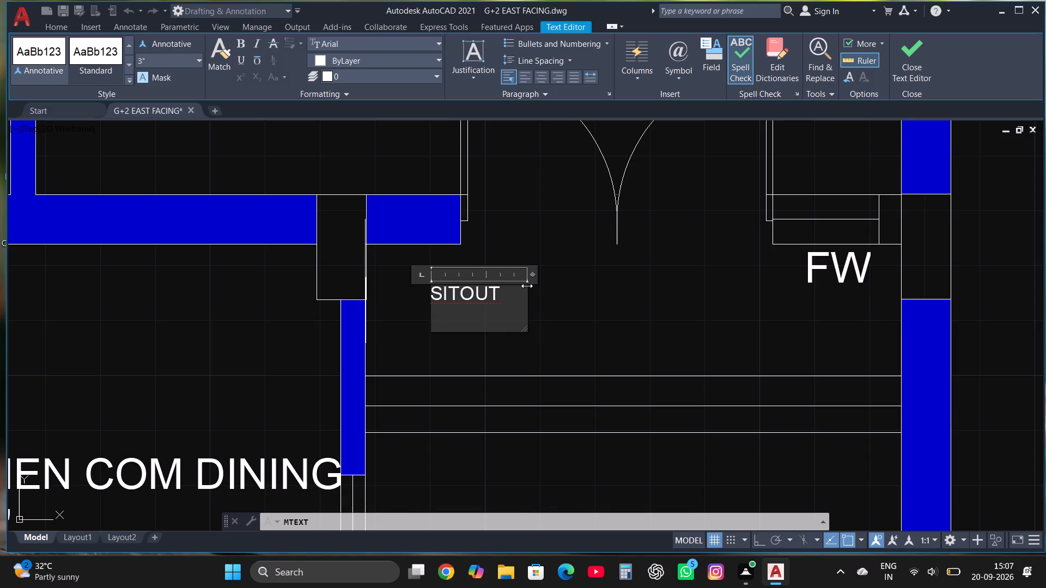
pyautogui.press('8')
pyautogui.write("'*2'")
pyautogui.click(900, 61)
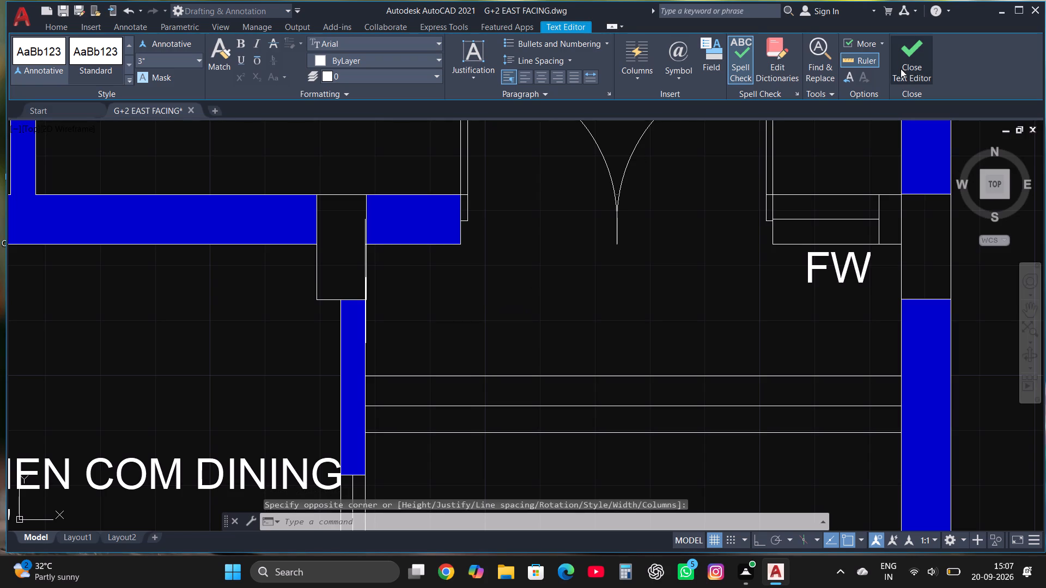
# Move the SITOUT 8'*2' label to just below the middle of the main double door.
pyautogui.scroll(-2, 625, 317)
pyautogui.scroll(1, 587, 321)
pyautogui.click(544, 302)
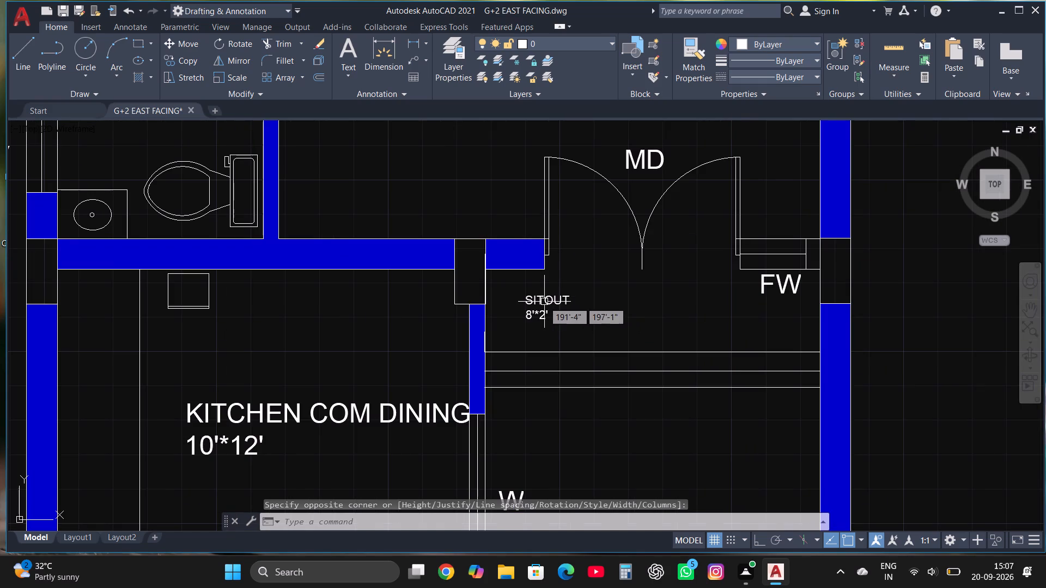
pyautogui.click(183, 41)
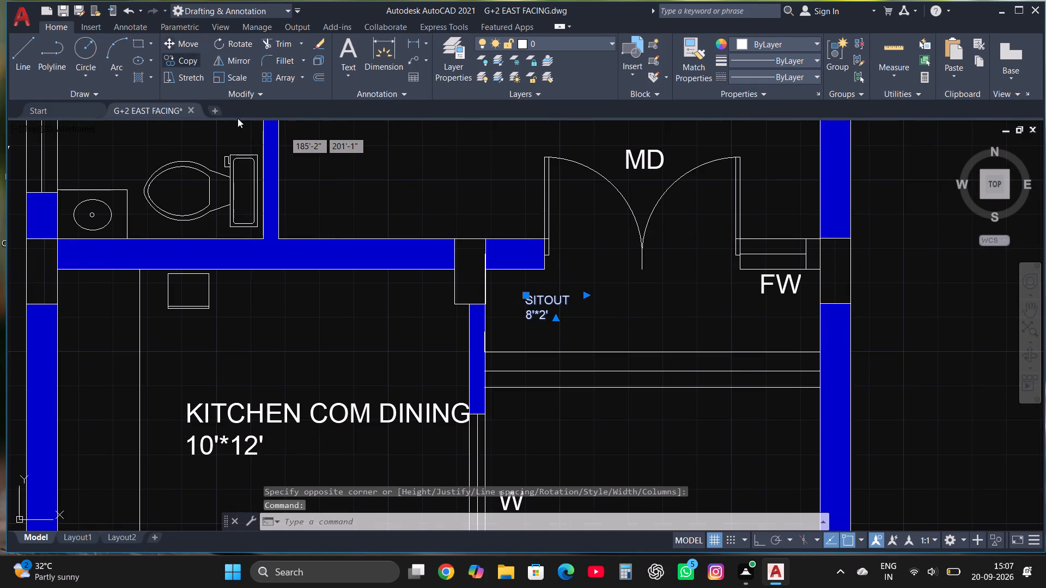
pyautogui.click(526, 305)
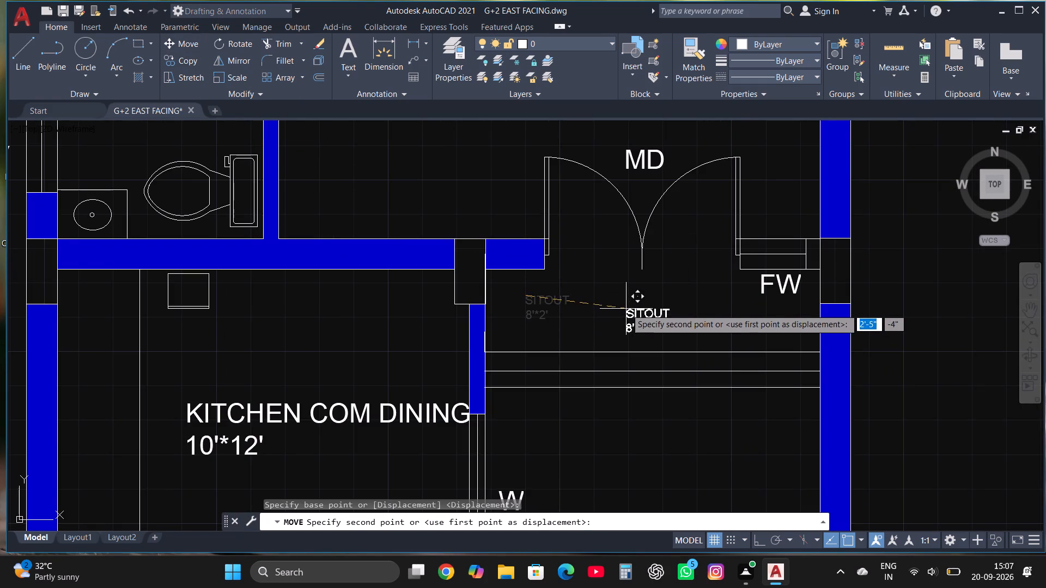
pyautogui.click(625, 304)
pyautogui.press('Escape')
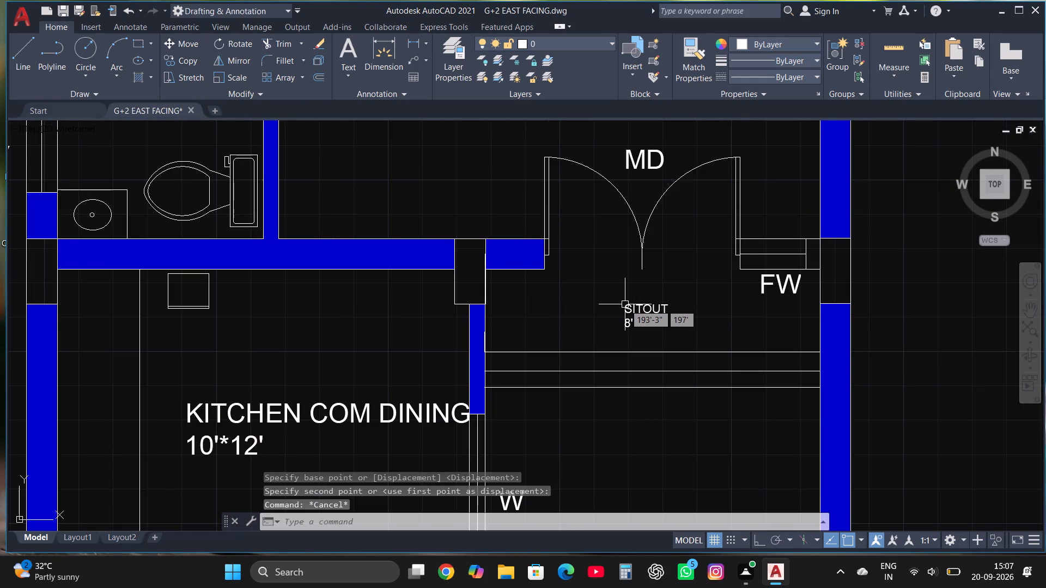
# Copy the MD label from the main double door to just inside the gate opening at the portico's outer wall.
pyautogui.scroll(-3, 622, 254)
pyautogui.scroll(2, 622, 254)
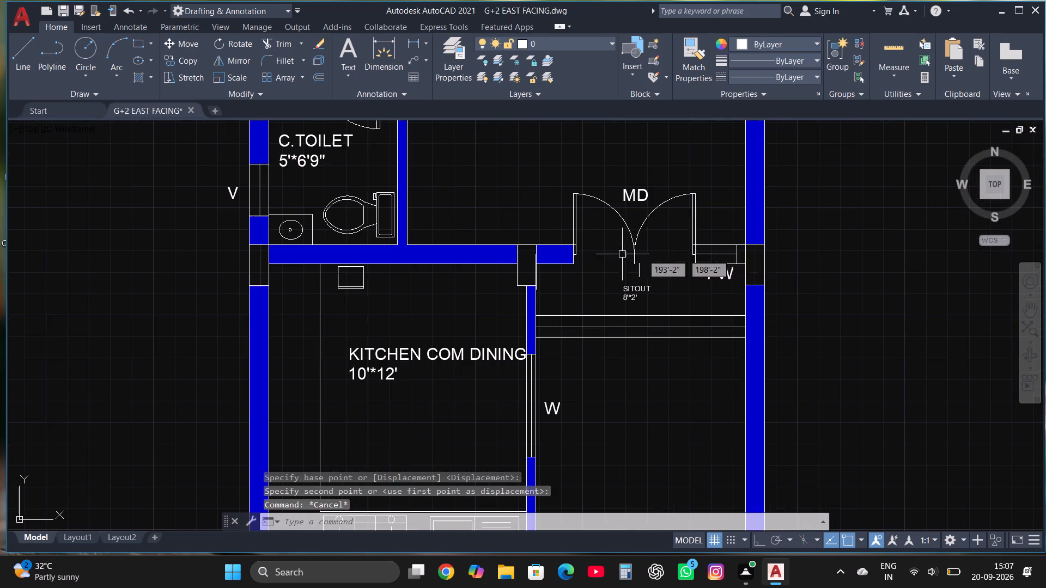
pyautogui.click(649, 199)
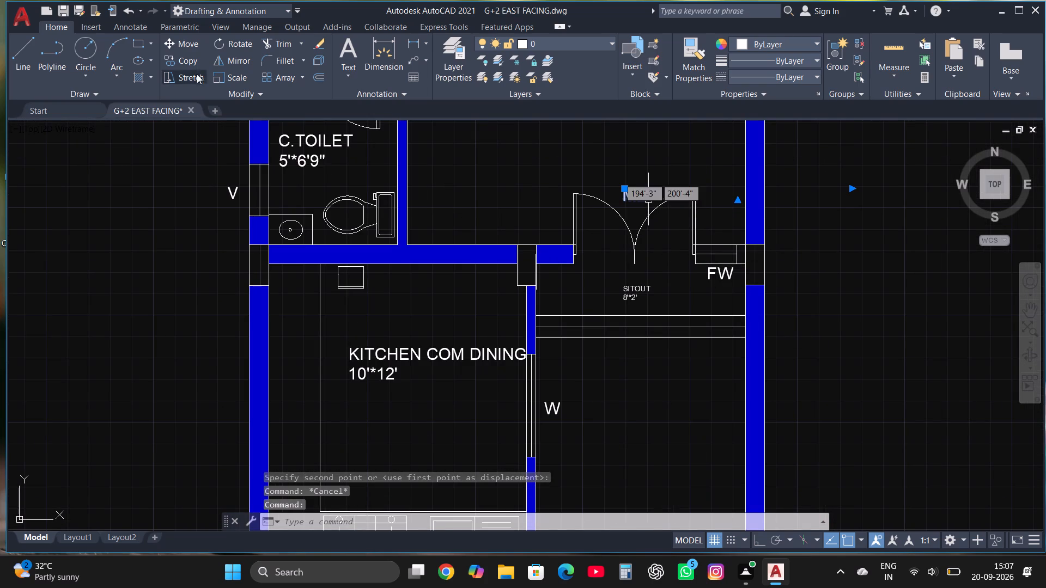
pyautogui.click(194, 59)
pyautogui.click(629, 187)
pyautogui.scroll(-3, 621, 181)
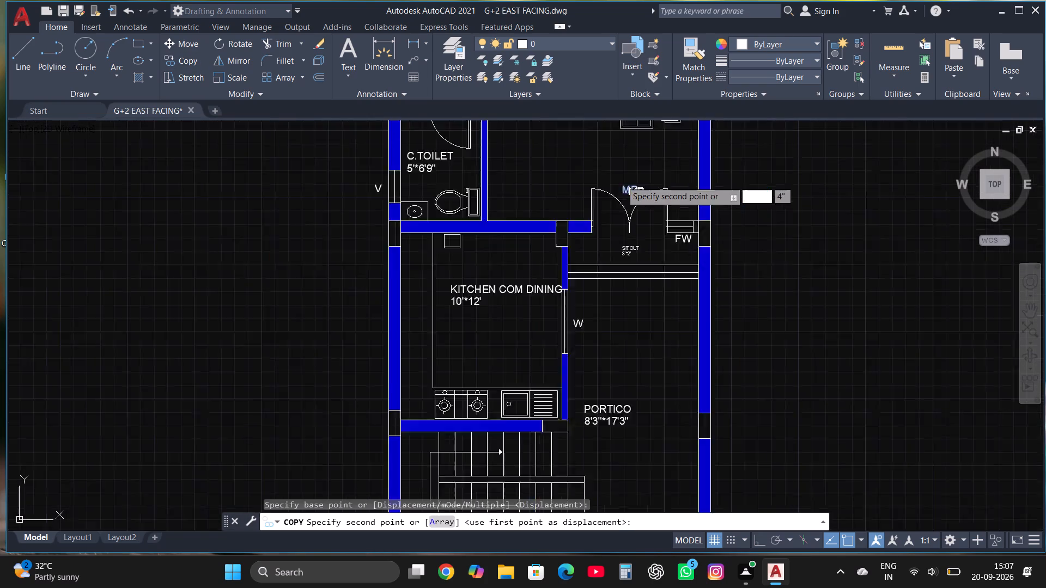
pyautogui.scroll(4, 621, 327)
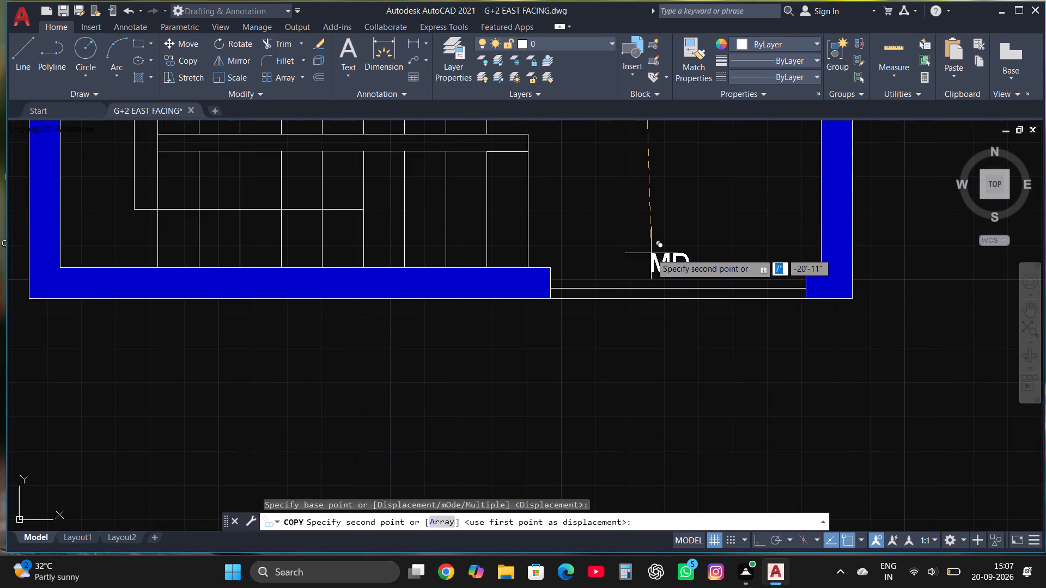
pyautogui.click(651, 254)
# Change the text of the MD copy at the portico gate opening to MG.
pyautogui.click(659, 261)
pyautogui.rightClick(659, 261)
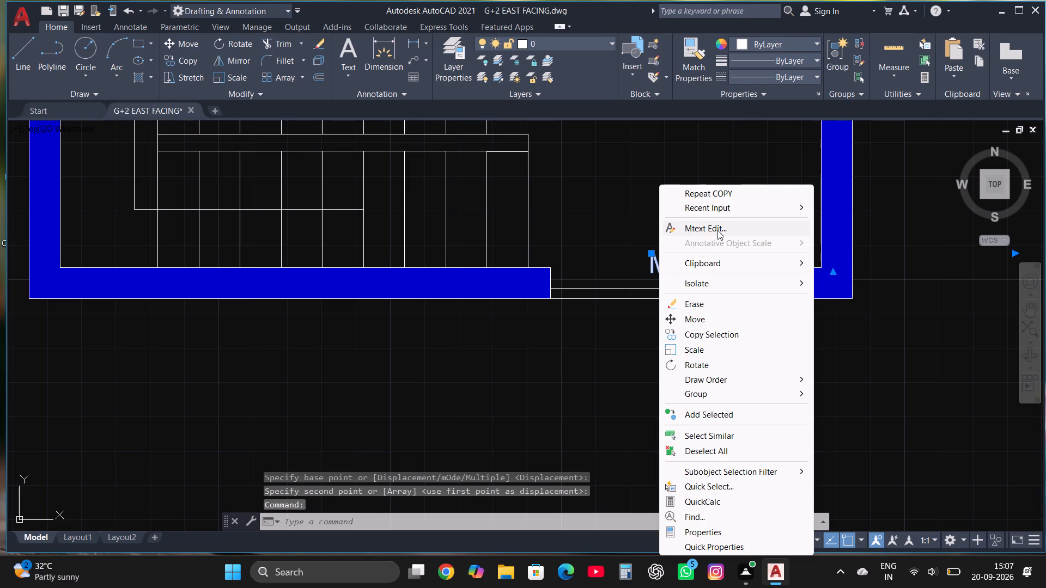
pyautogui.click(717, 230)
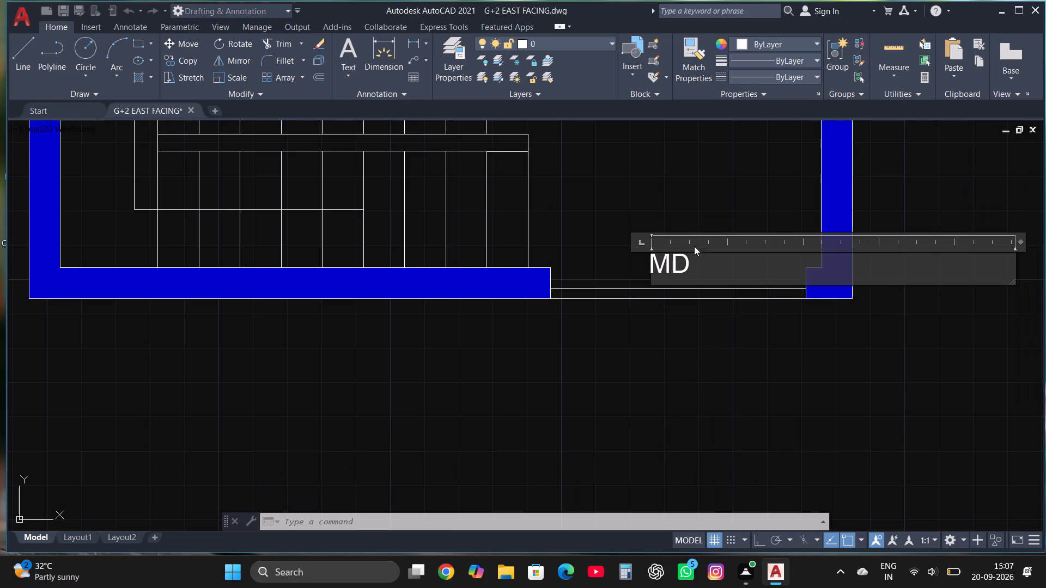
pyautogui.click(709, 262)
pyautogui.press('BackSpace')
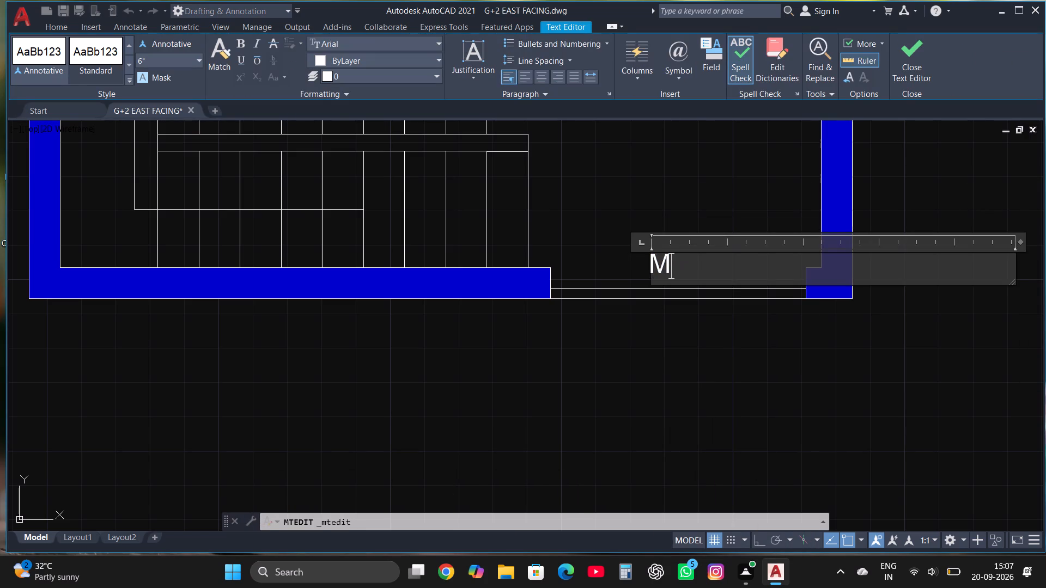
pyautogui.press('g')
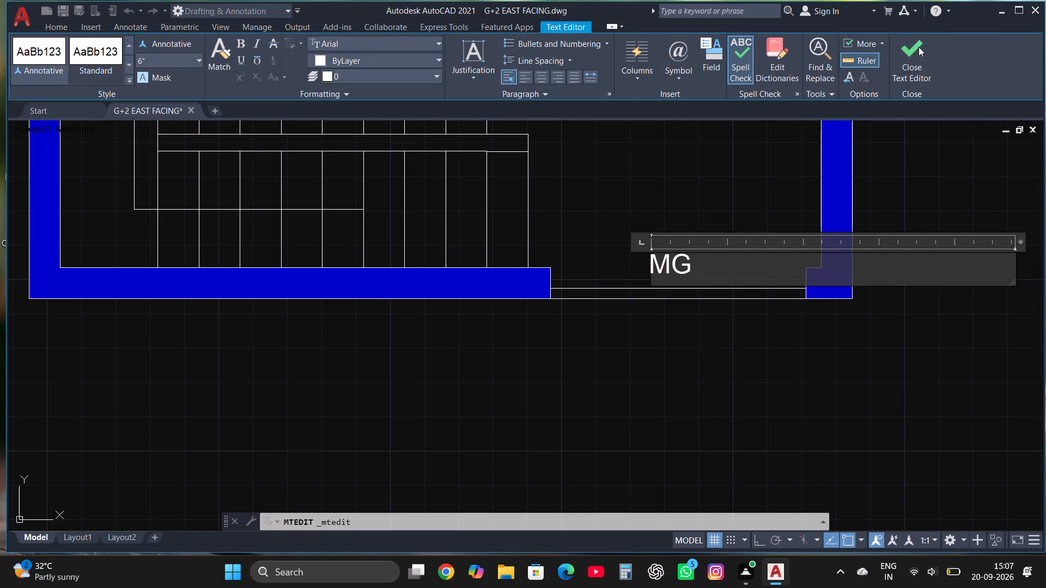
pyautogui.click(911, 49)
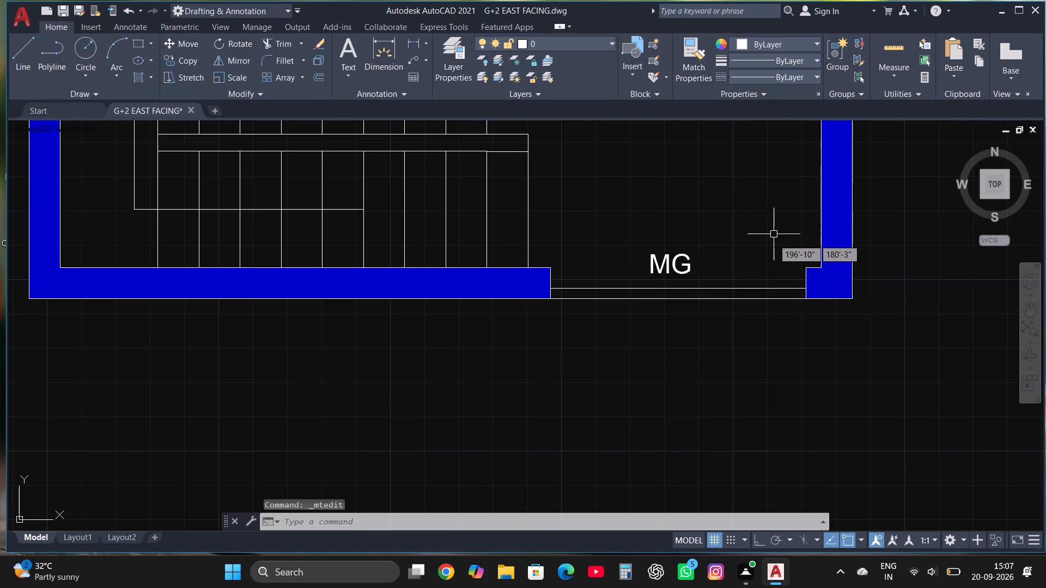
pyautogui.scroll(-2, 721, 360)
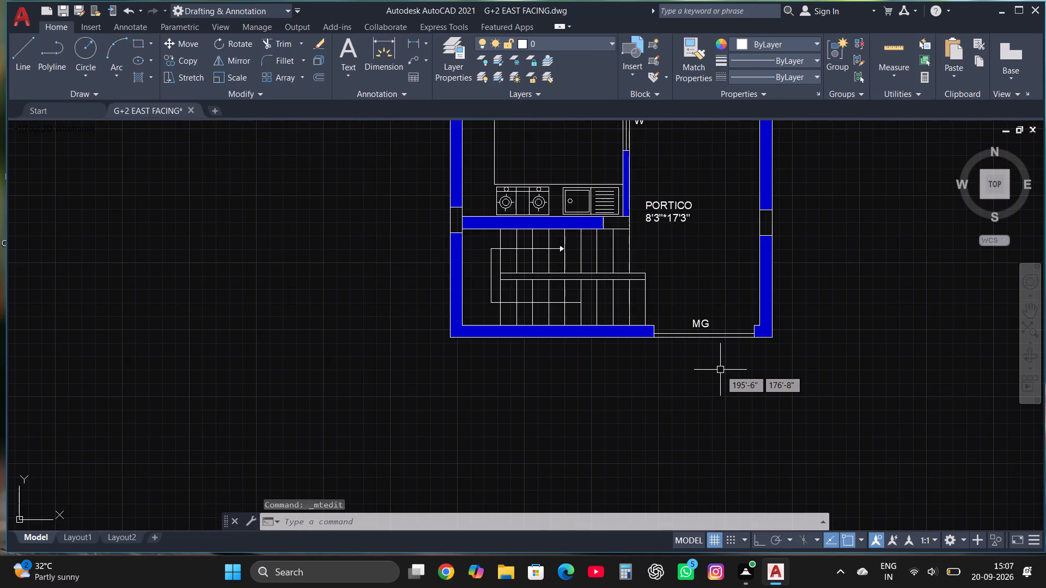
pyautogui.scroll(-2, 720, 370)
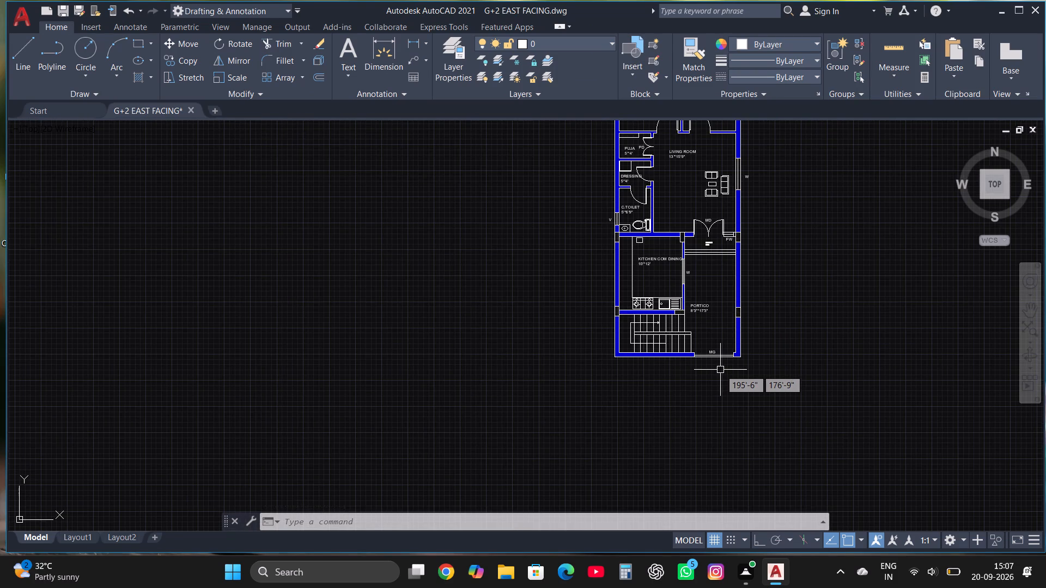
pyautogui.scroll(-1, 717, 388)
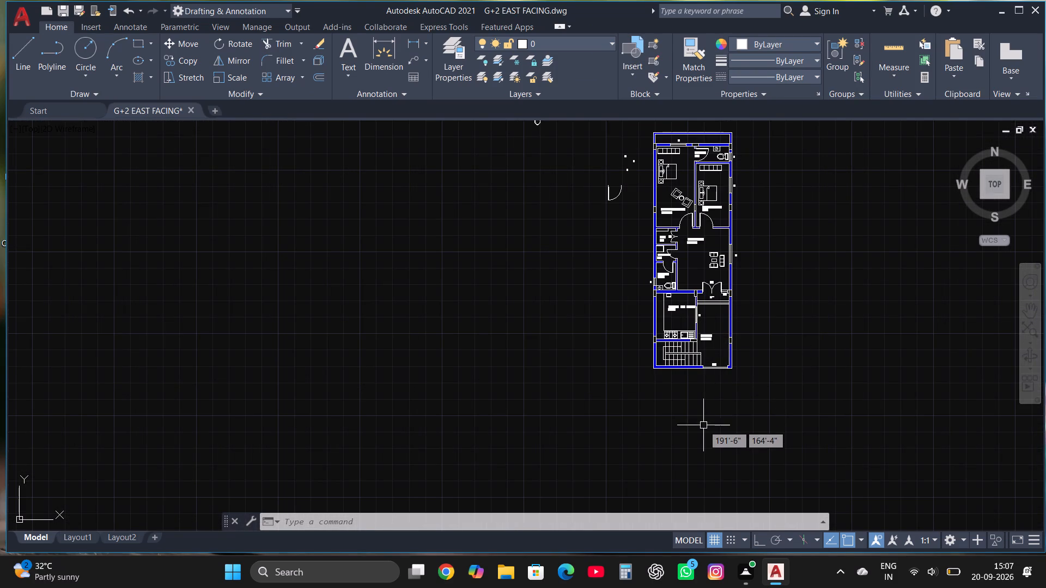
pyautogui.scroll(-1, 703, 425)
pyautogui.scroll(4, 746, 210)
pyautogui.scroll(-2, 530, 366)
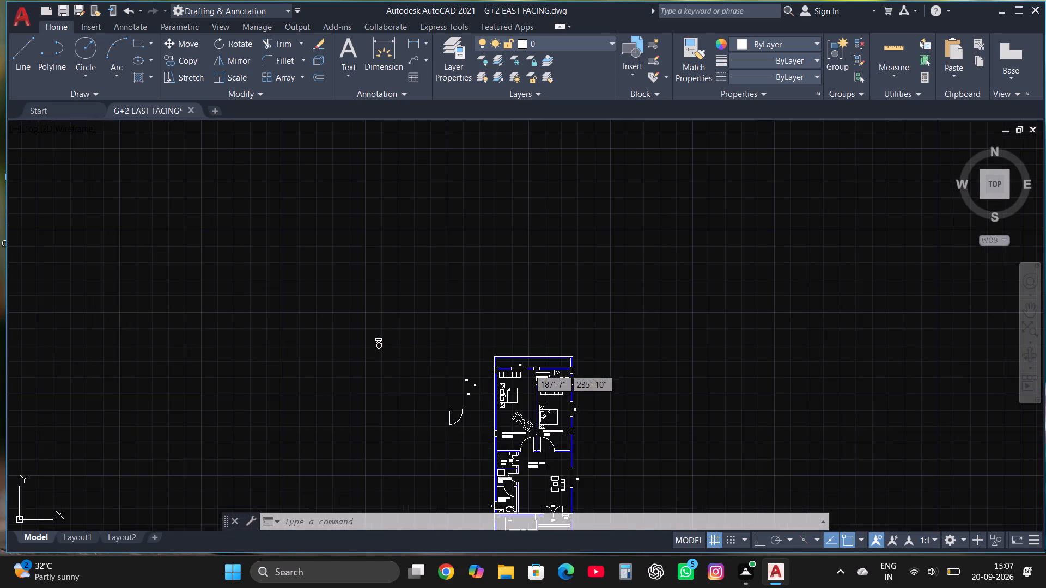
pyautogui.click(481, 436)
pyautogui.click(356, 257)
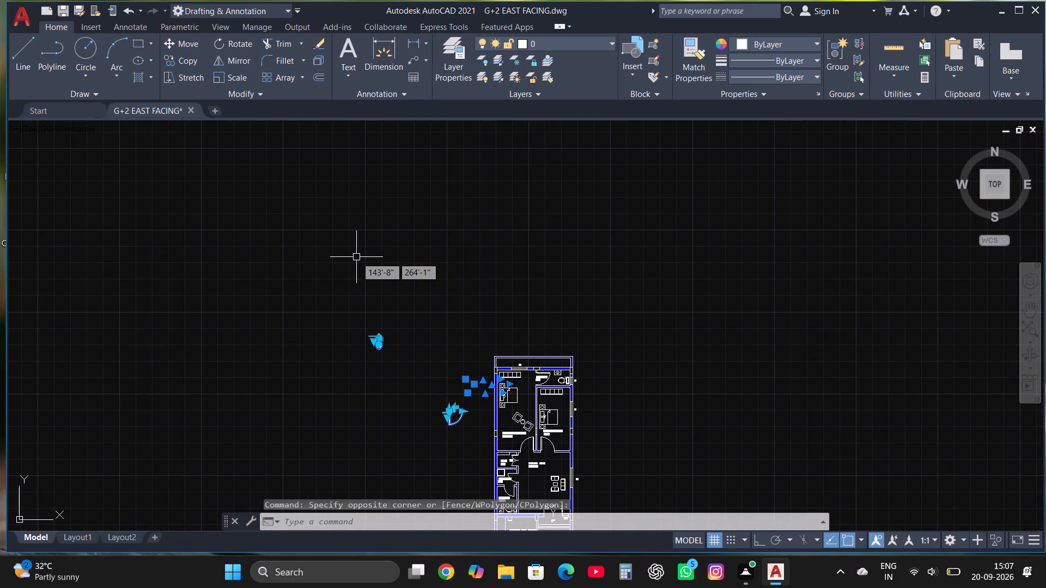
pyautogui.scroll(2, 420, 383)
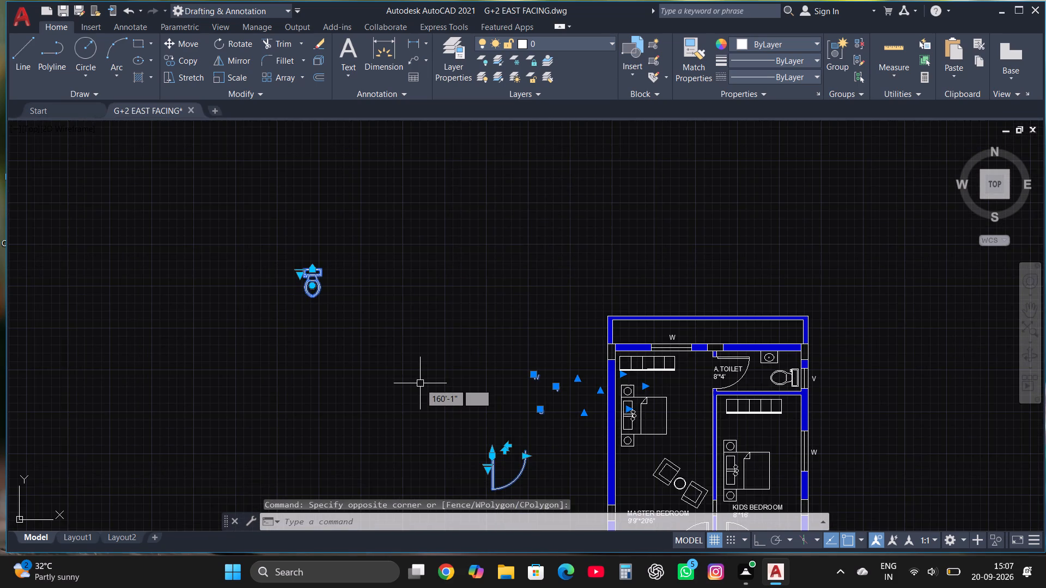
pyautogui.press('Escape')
# Erase the leftover items outside the plan: the spare door, the loose W, D and V labels, and the spare toilet fixture.
pyautogui.scroll(-1, 527, 308)
pyautogui.scroll(2, 539, 416)
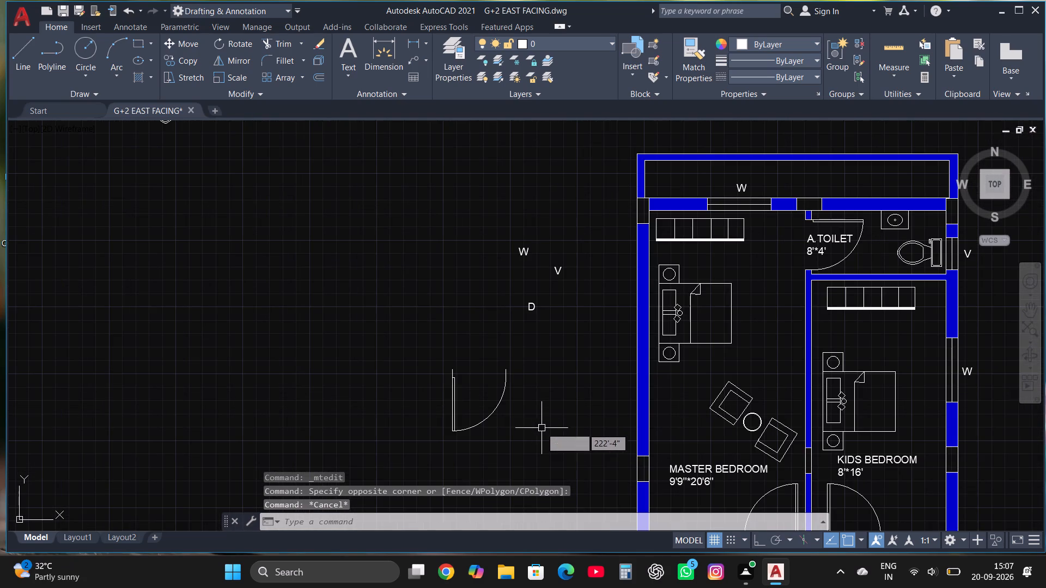
pyautogui.click(543, 436)
pyautogui.click(432, 186)
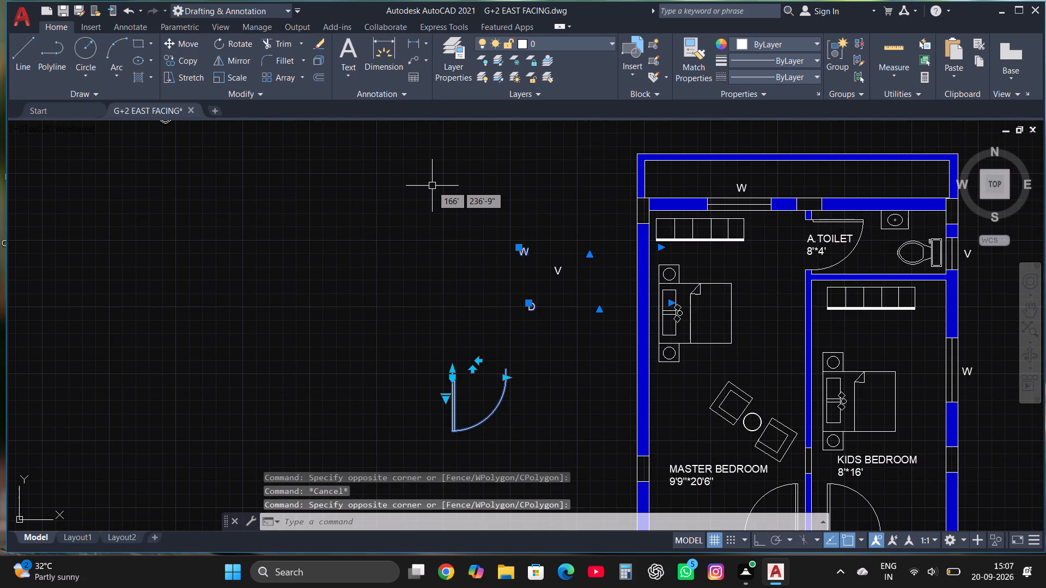
pyautogui.press('Delete')
pyautogui.click(550, 294)
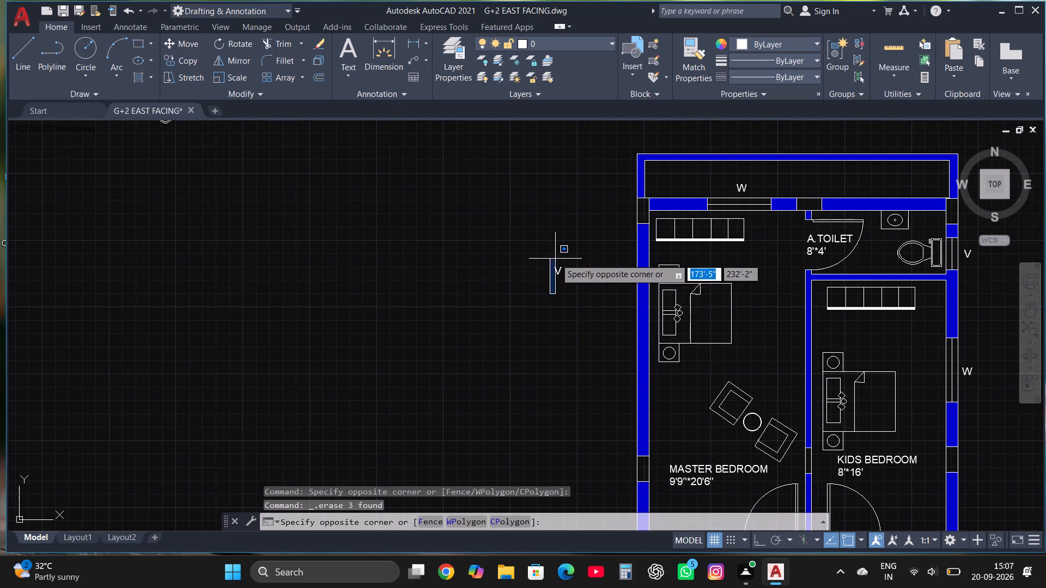
pyautogui.click(569, 261)
pyautogui.press('Delete')
pyautogui.scroll(-2, 571, 329)
pyautogui.moveTo(492, 285); pyautogui.dragTo(466, 254)
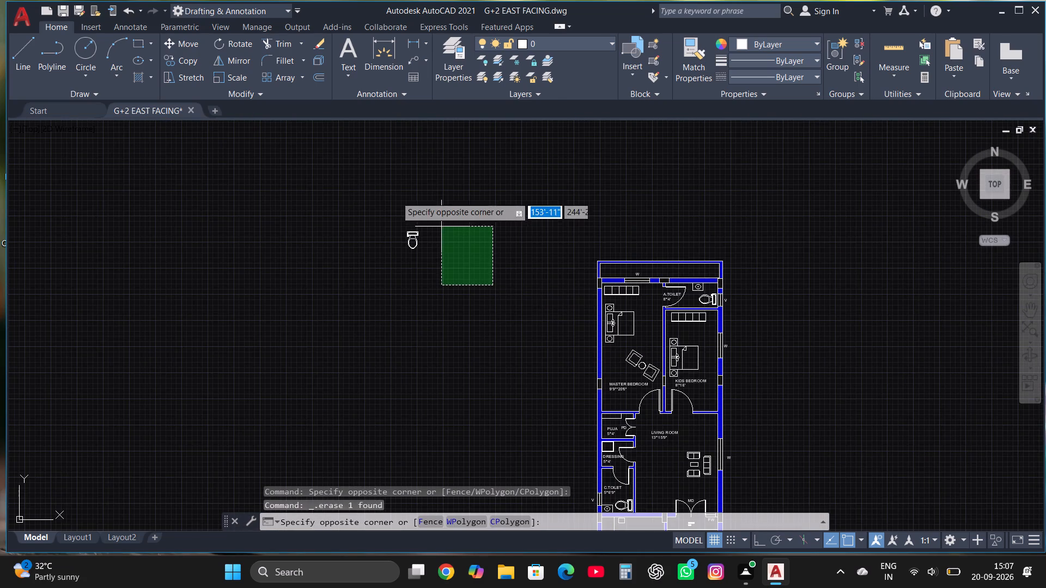
pyautogui.click(375, 188)
pyautogui.press('Delete')
# Dimension the plan's overall width between the outer corners of the rear wall, with the dimension line above the plan.
pyautogui.click(394, 53)
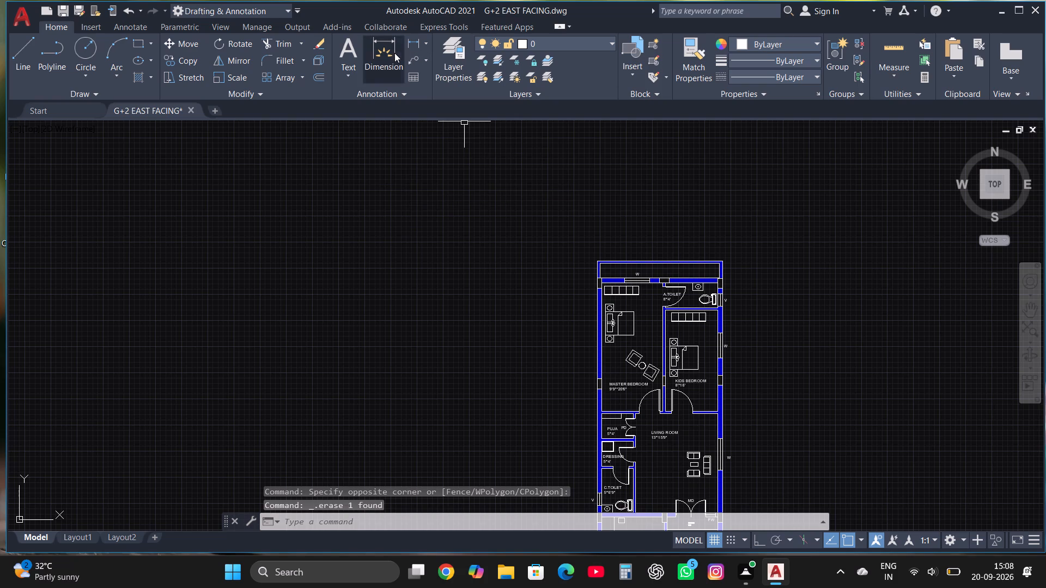
pyautogui.scroll(2, 604, 258)
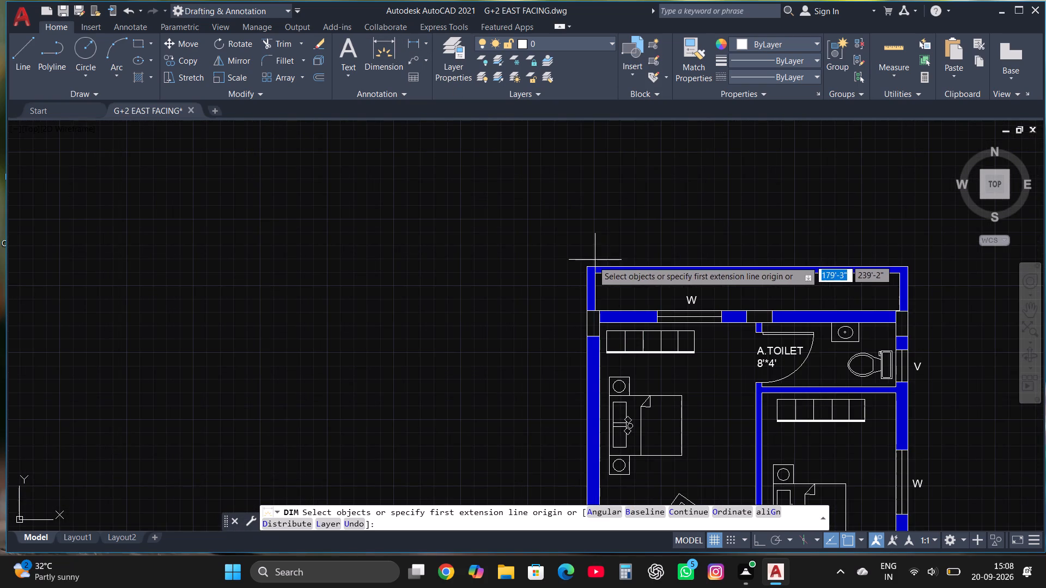
pyautogui.click(587, 266)
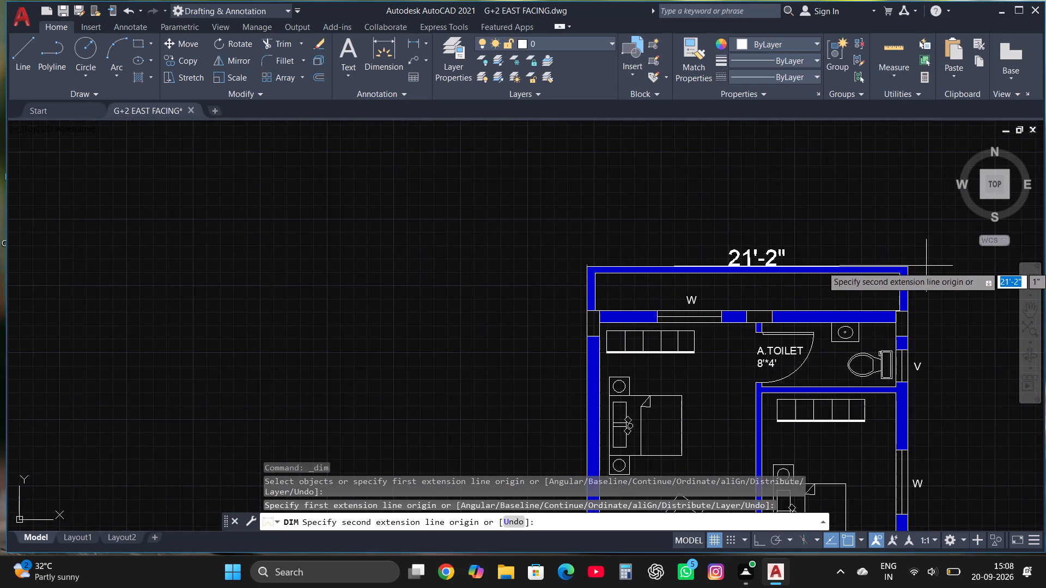
pyautogui.click(907, 266)
pyautogui.click(879, 195)
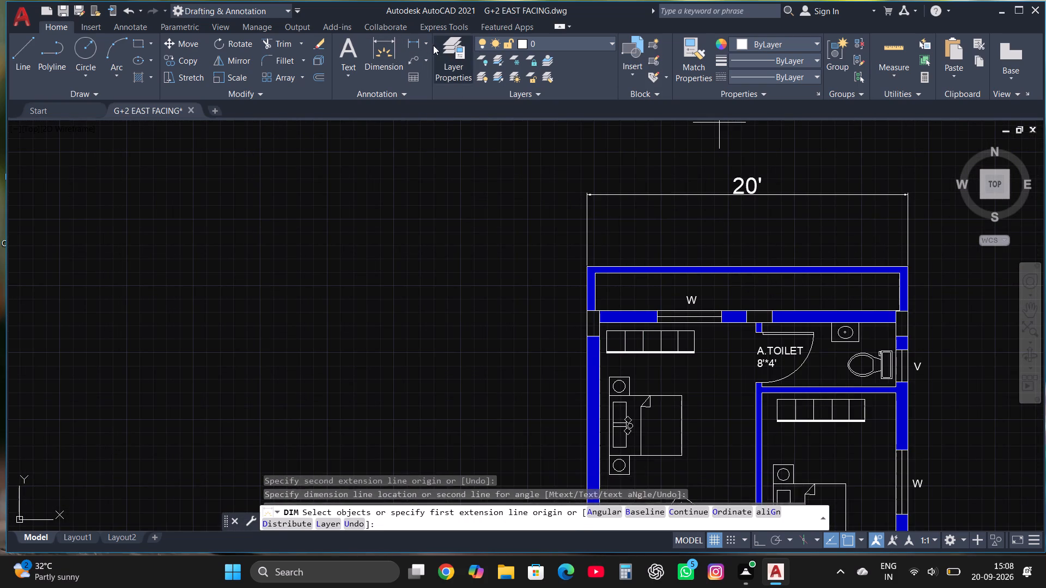
# Dimension the plan's overall length along its west outer wall, with the dimension line outside that wall.
pyautogui.click(376, 43)
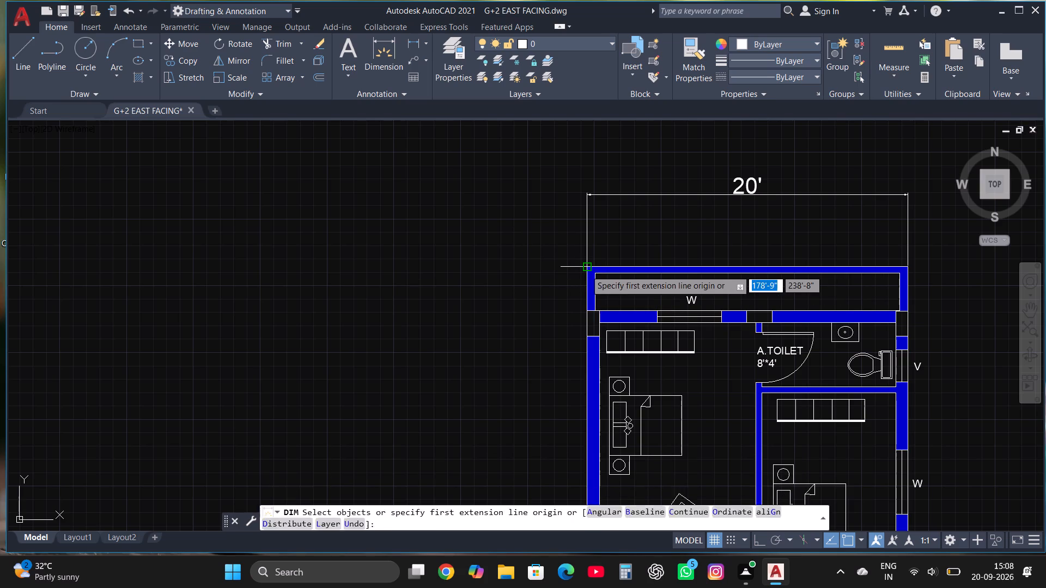
pyautogui.click(586, 269)
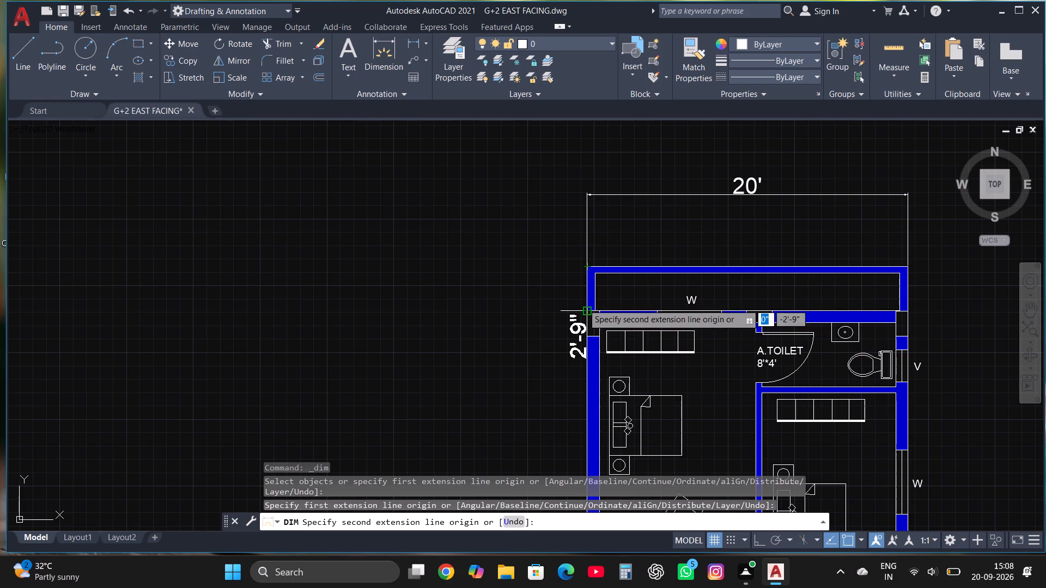
pyautogui.scroll(-7, 578, 280)
pyautogui.scroll(4, 584, 407)
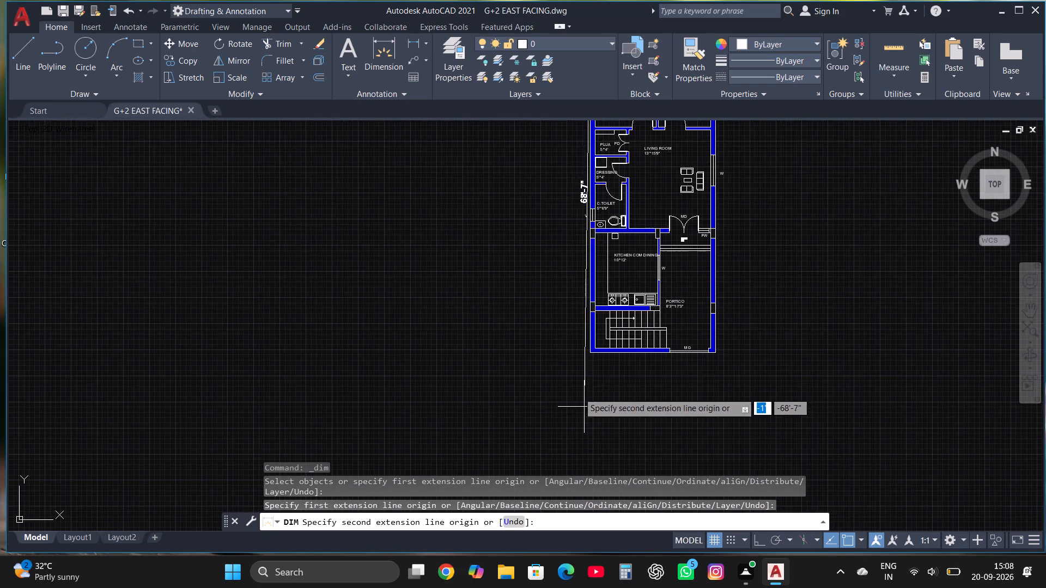
pyautogui.click(589, 352)
pyautogui.scroll(-2, 589, 352)
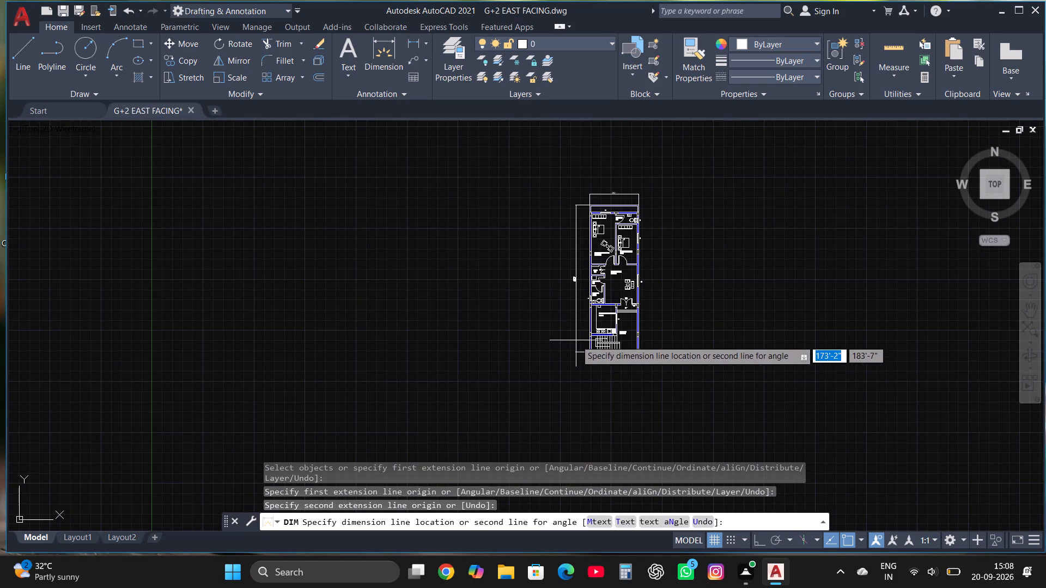
pyautogui.click(576, 340)
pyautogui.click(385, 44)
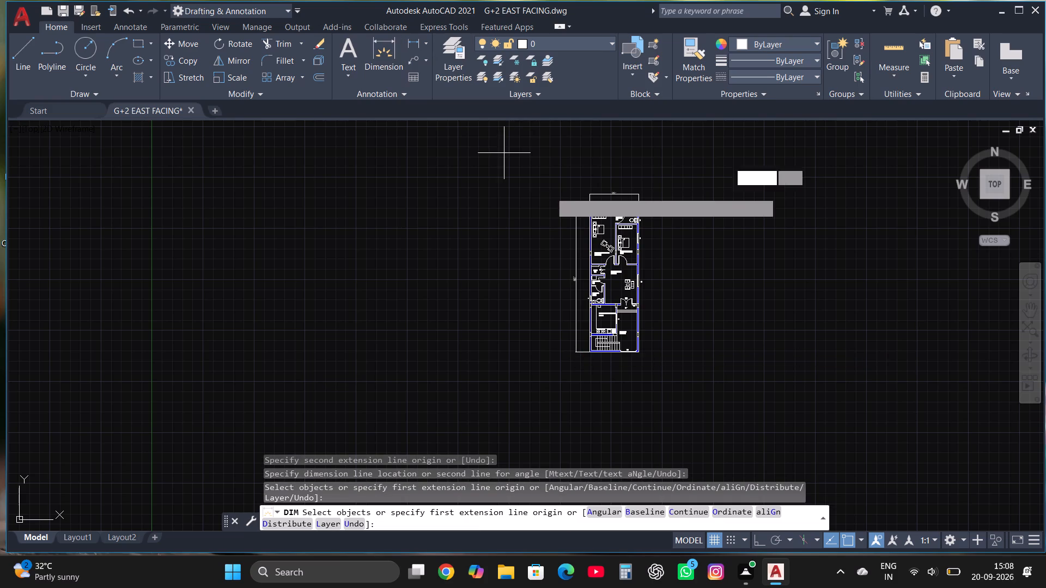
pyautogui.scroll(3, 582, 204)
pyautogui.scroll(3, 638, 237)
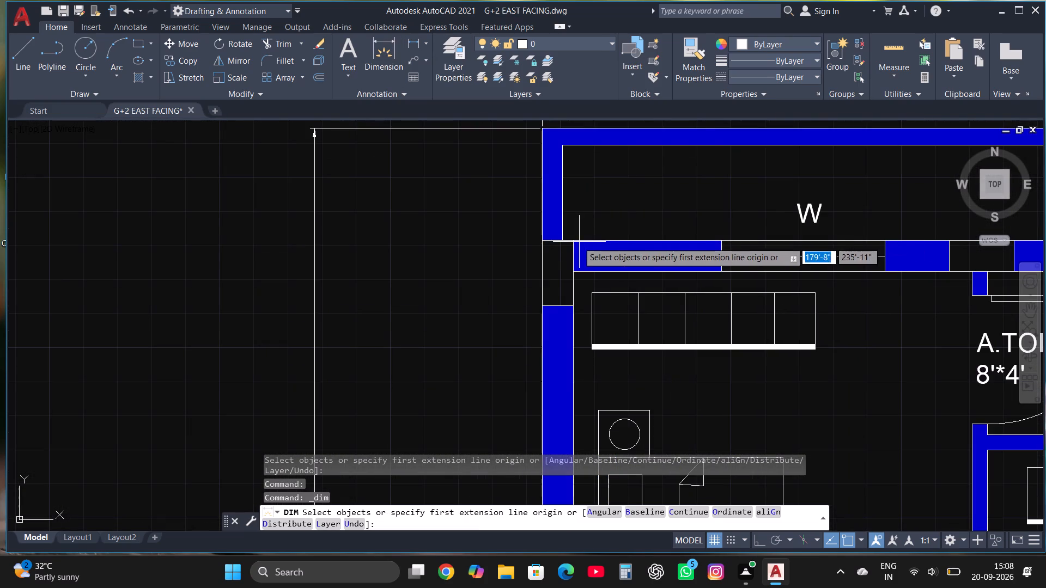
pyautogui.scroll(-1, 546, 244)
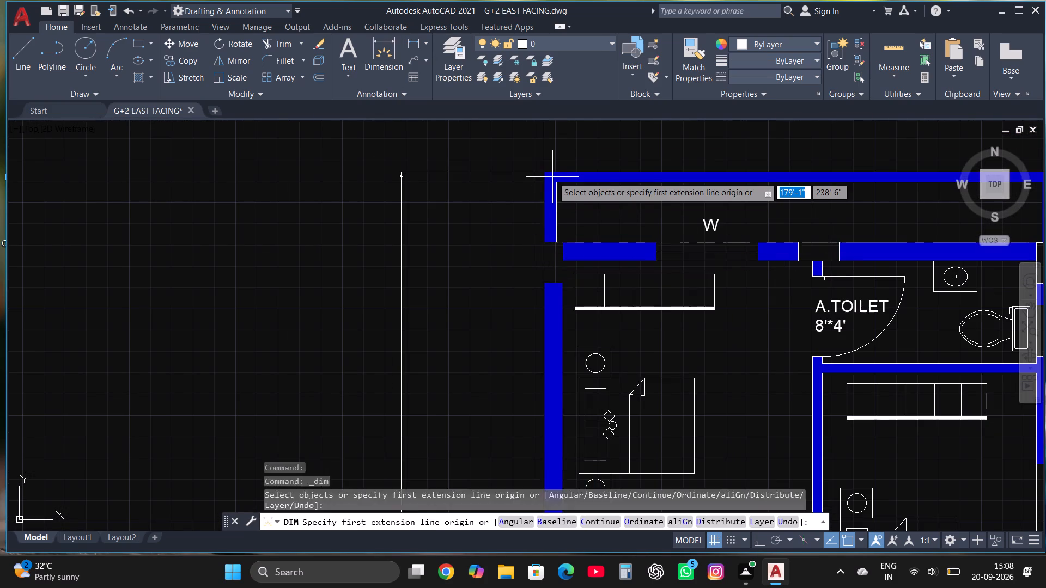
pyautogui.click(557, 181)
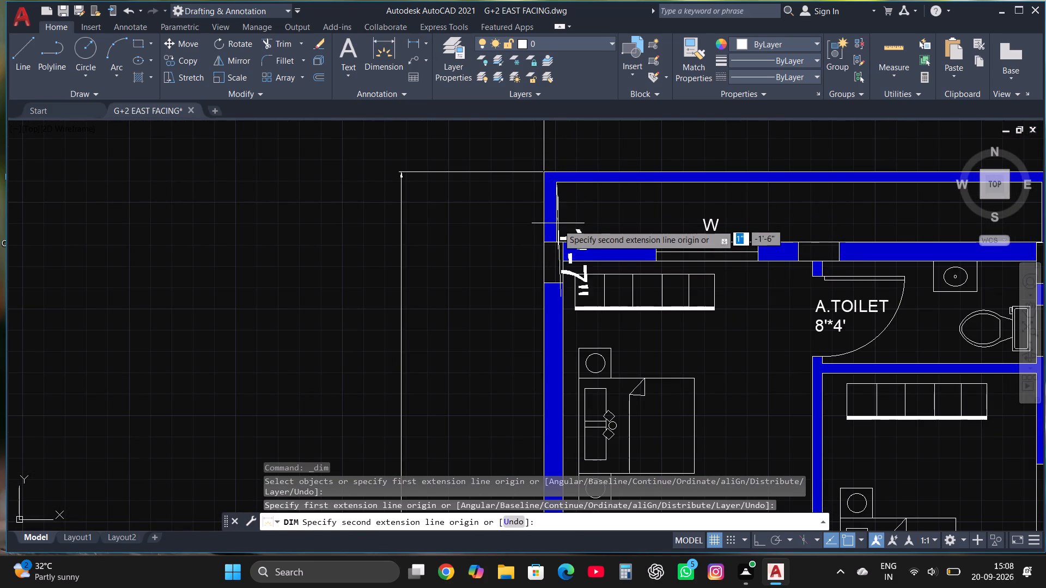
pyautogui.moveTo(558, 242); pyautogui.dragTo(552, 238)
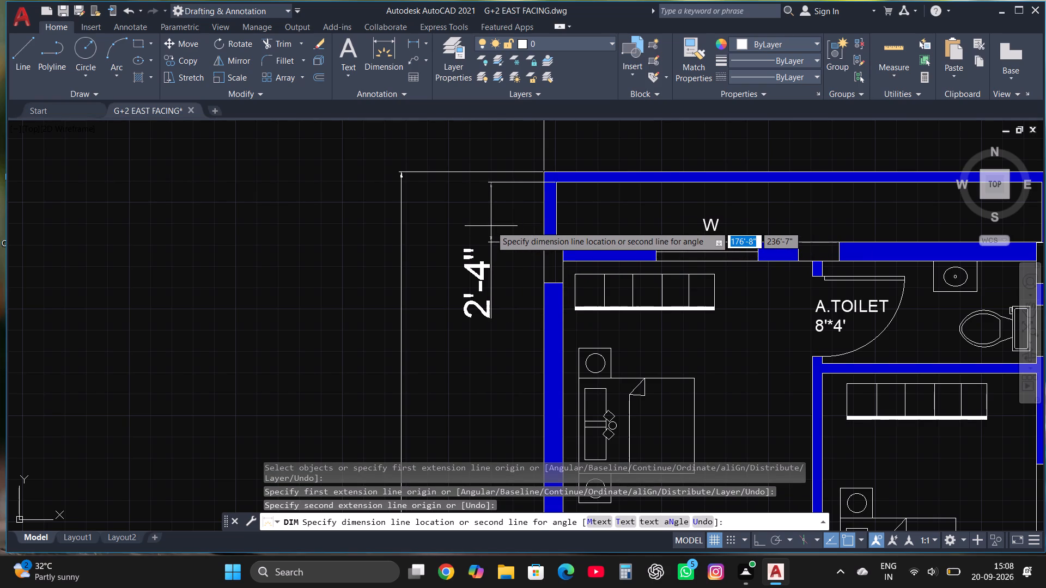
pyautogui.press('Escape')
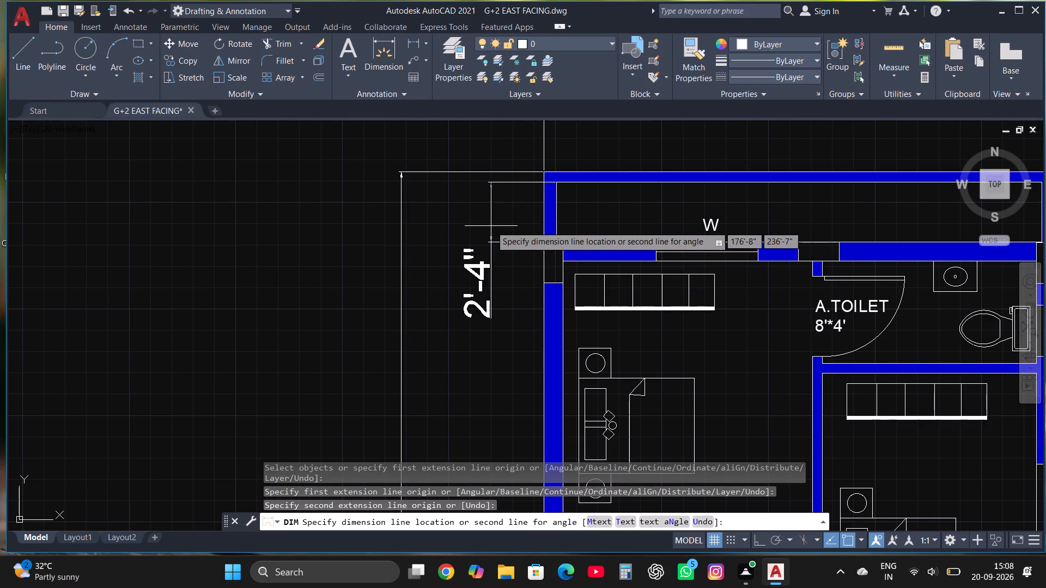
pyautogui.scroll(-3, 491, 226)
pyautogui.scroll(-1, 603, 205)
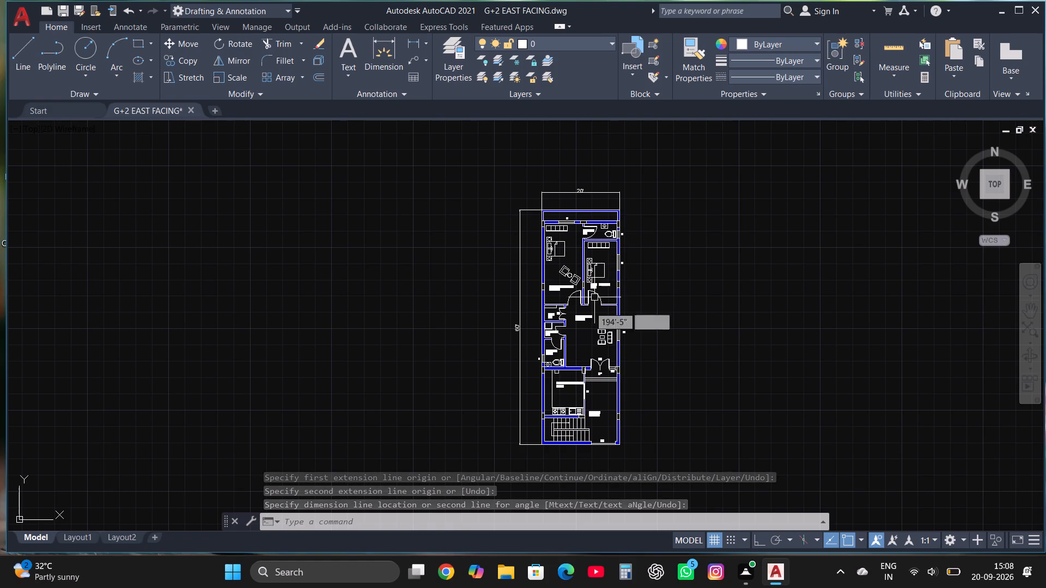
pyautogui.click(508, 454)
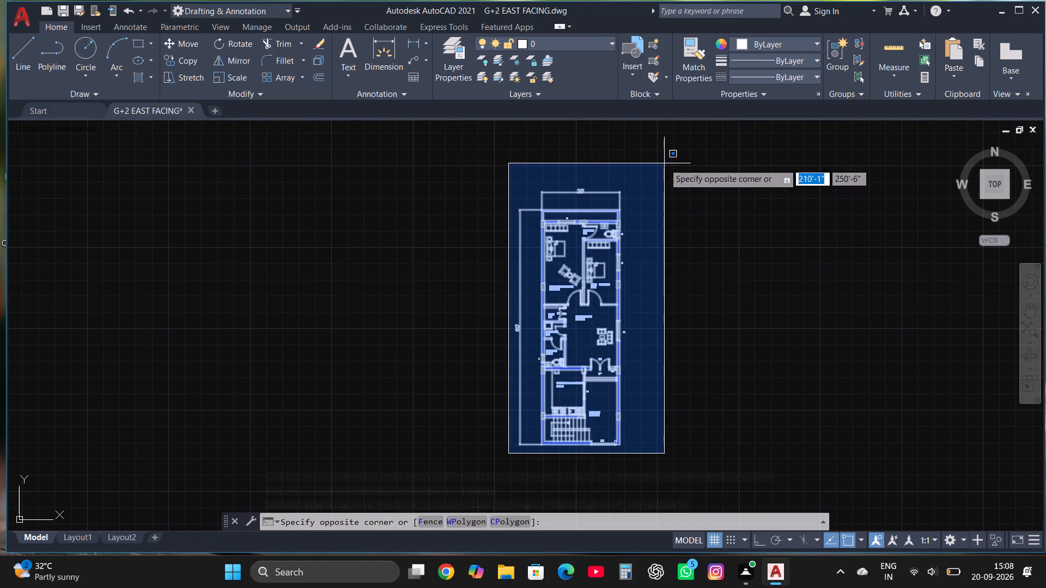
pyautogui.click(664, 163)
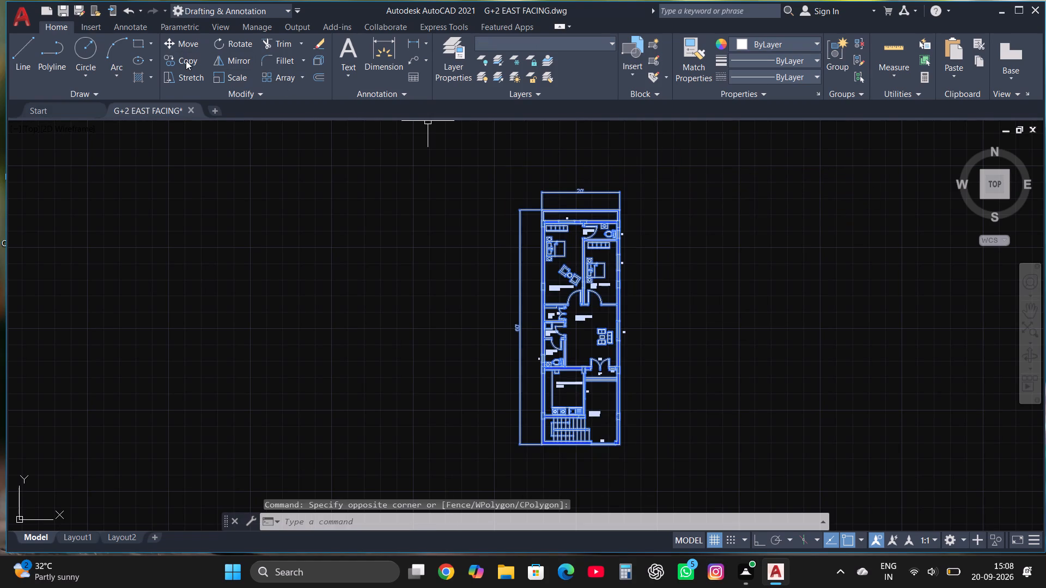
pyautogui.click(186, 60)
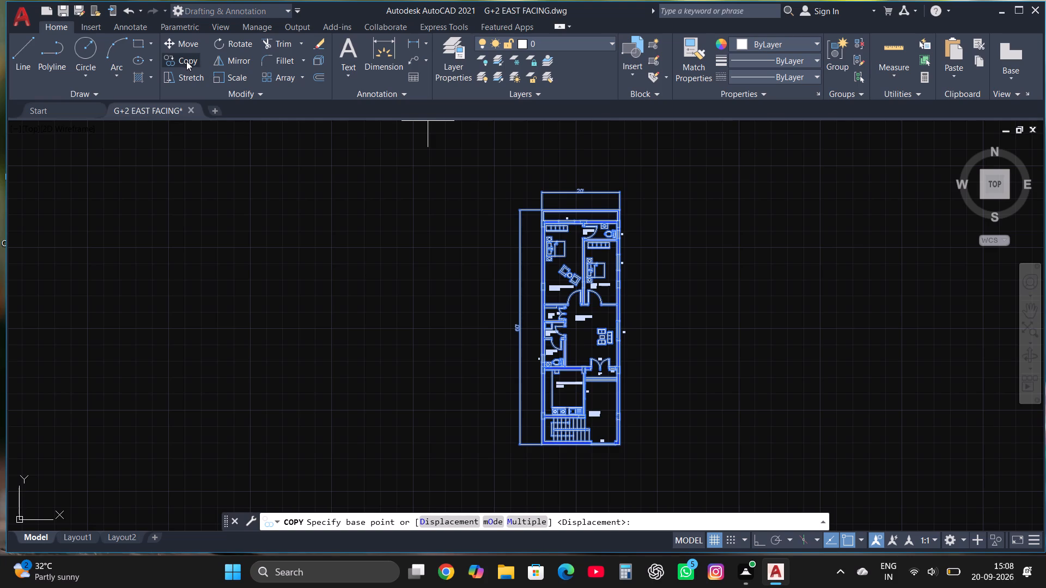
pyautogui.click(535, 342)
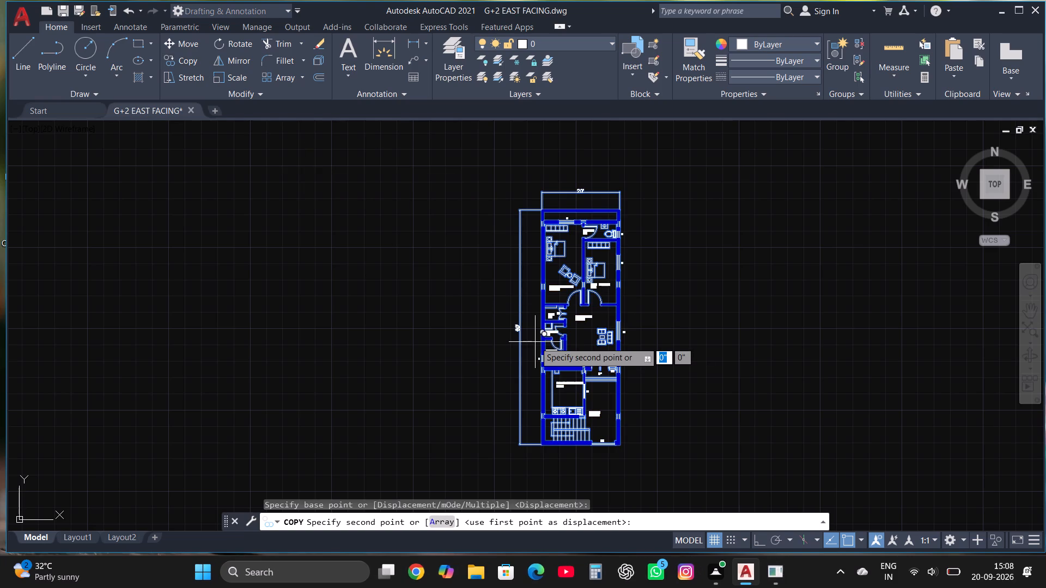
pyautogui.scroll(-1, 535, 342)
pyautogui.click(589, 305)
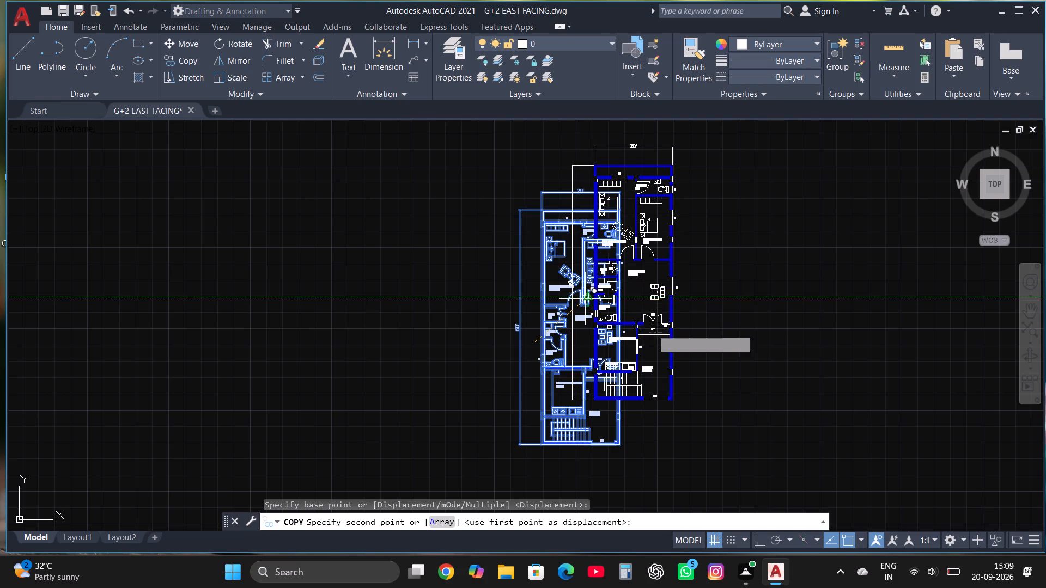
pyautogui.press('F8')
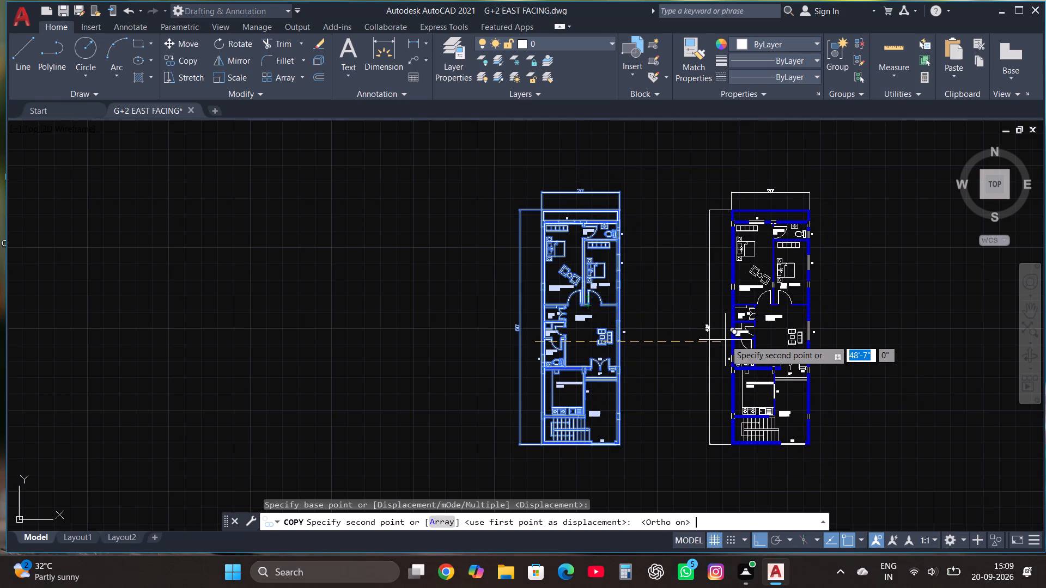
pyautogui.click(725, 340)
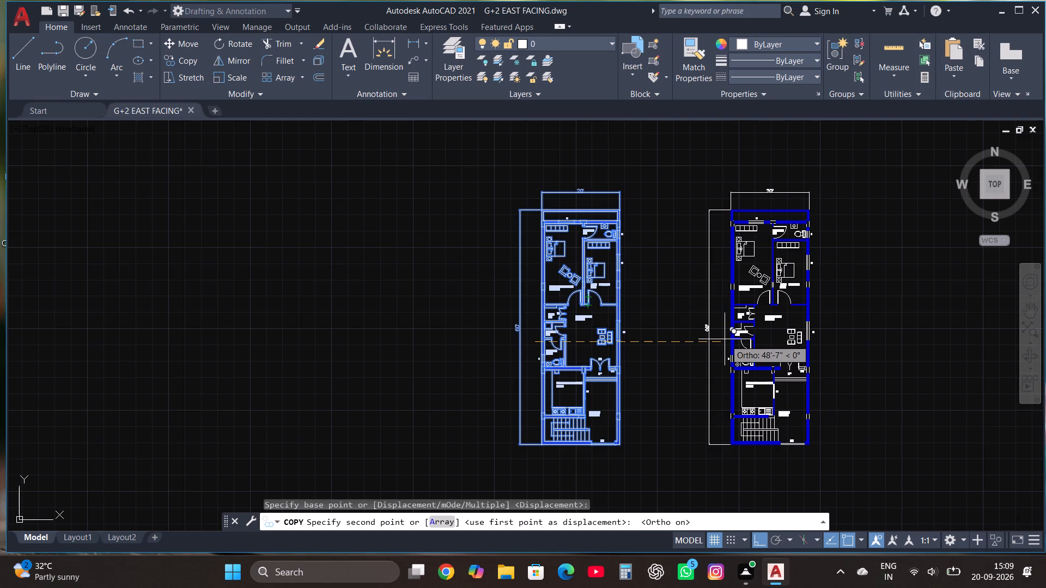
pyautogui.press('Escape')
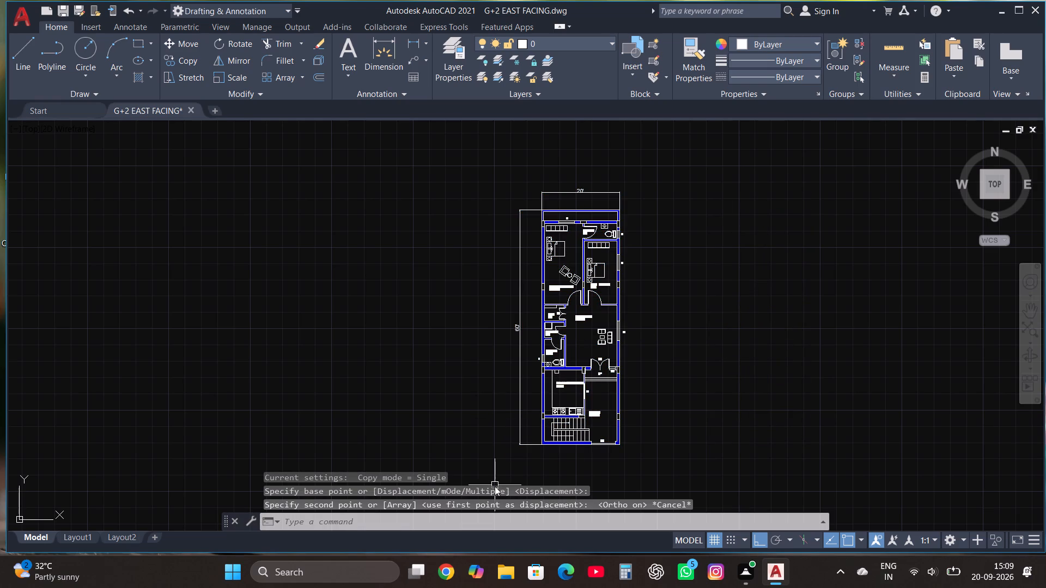
# Copy the whole floor plan with its labels and dimensions about 38' straight east of the original.
pyautogui.click(497, 464)
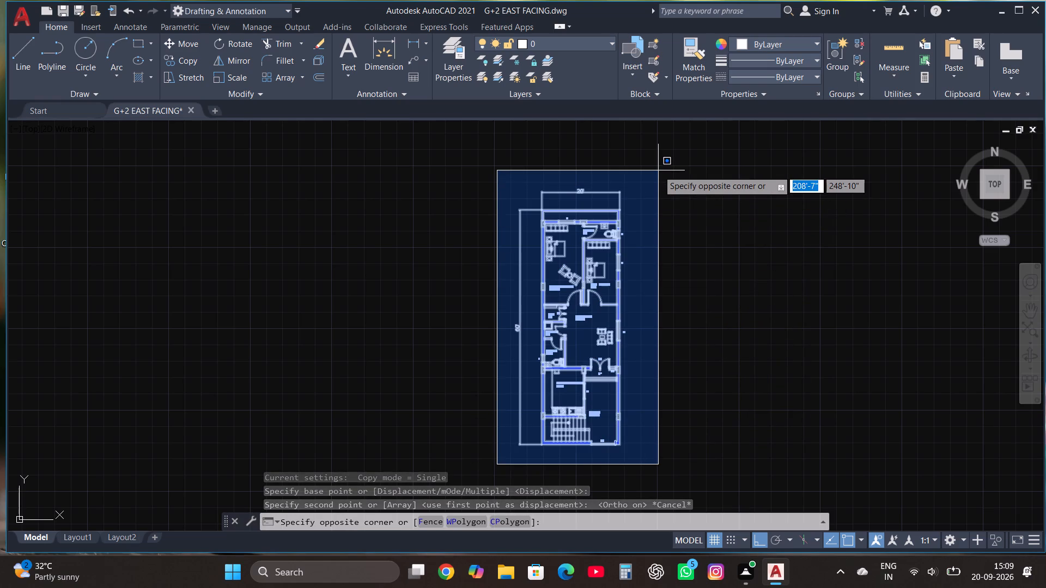
pyautogui.click(658, 170)
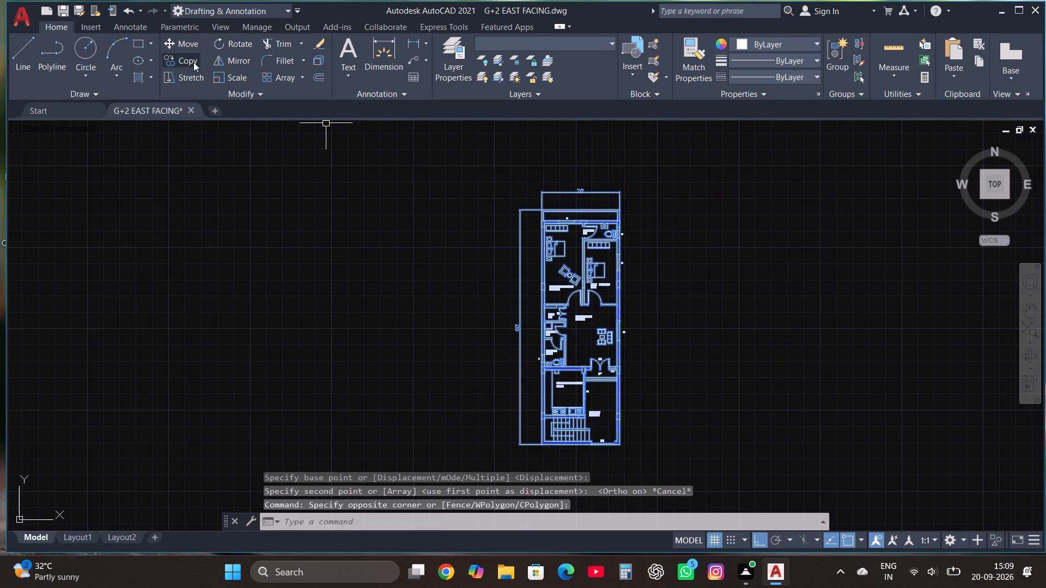
pyautogui.click(193, 62)
pyautogui.click(561, 340)
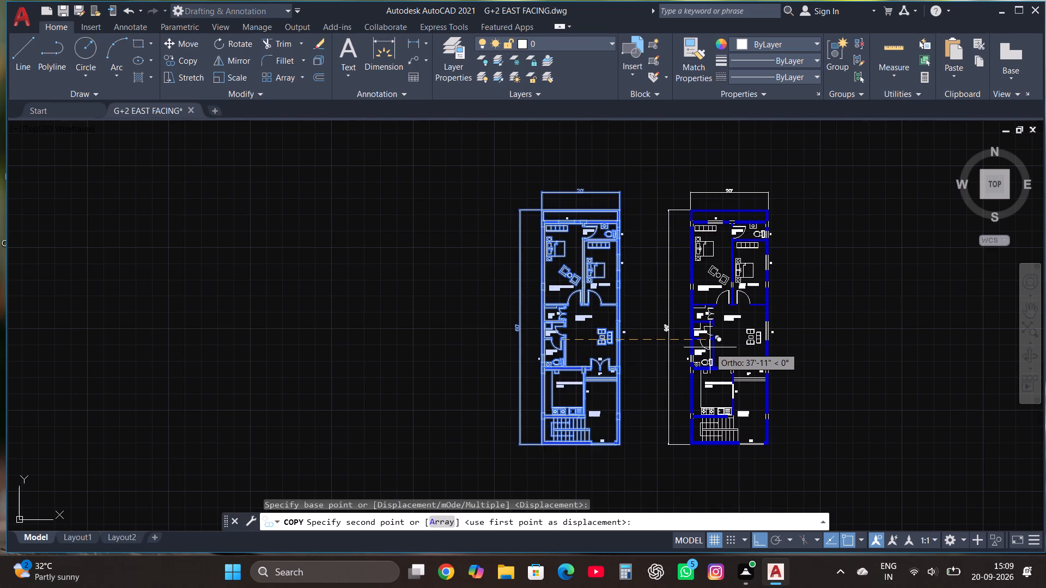
pyautogui.click(710, 347)
pyautogui.press('Escape')
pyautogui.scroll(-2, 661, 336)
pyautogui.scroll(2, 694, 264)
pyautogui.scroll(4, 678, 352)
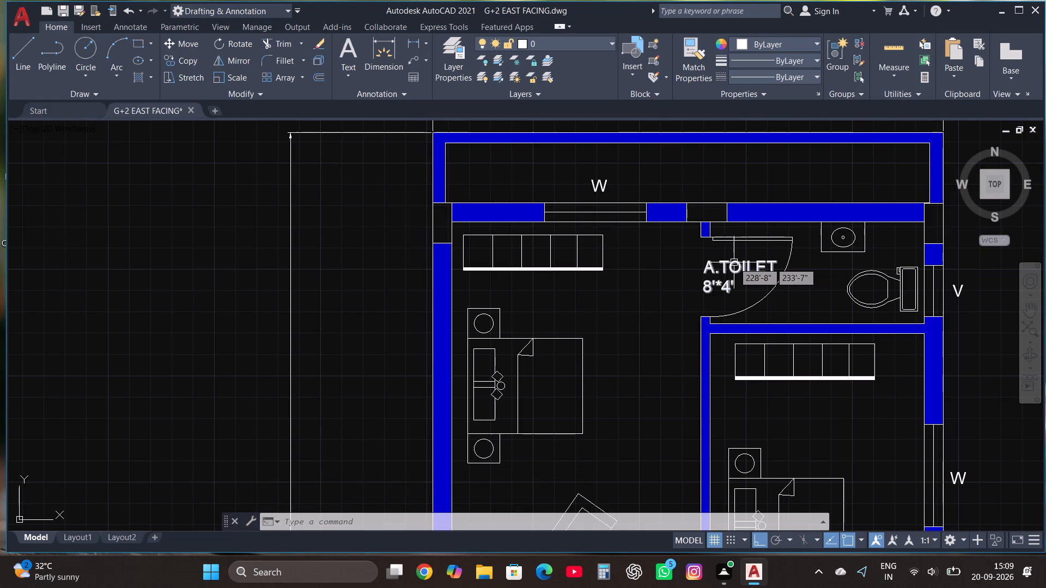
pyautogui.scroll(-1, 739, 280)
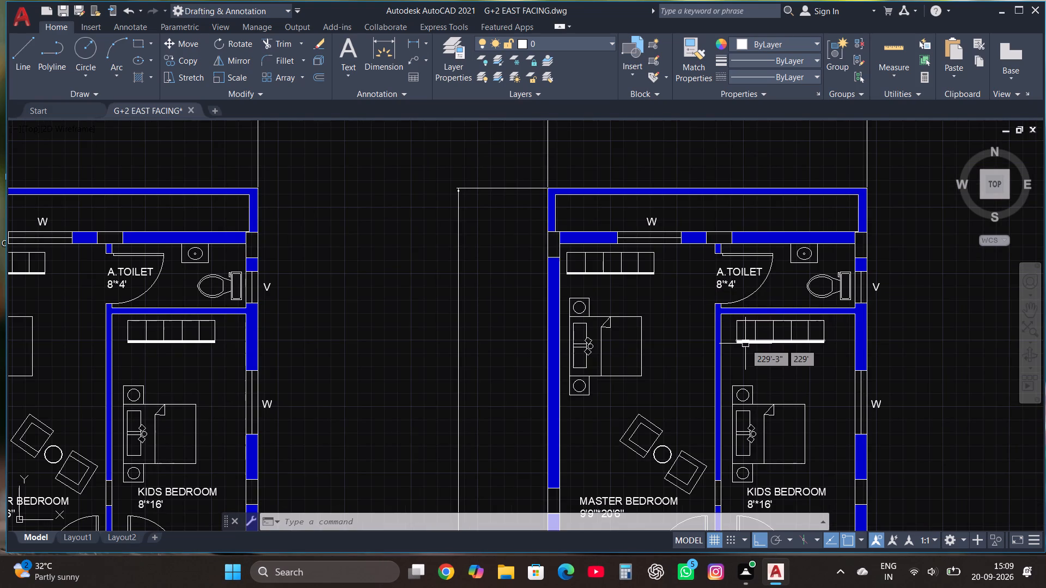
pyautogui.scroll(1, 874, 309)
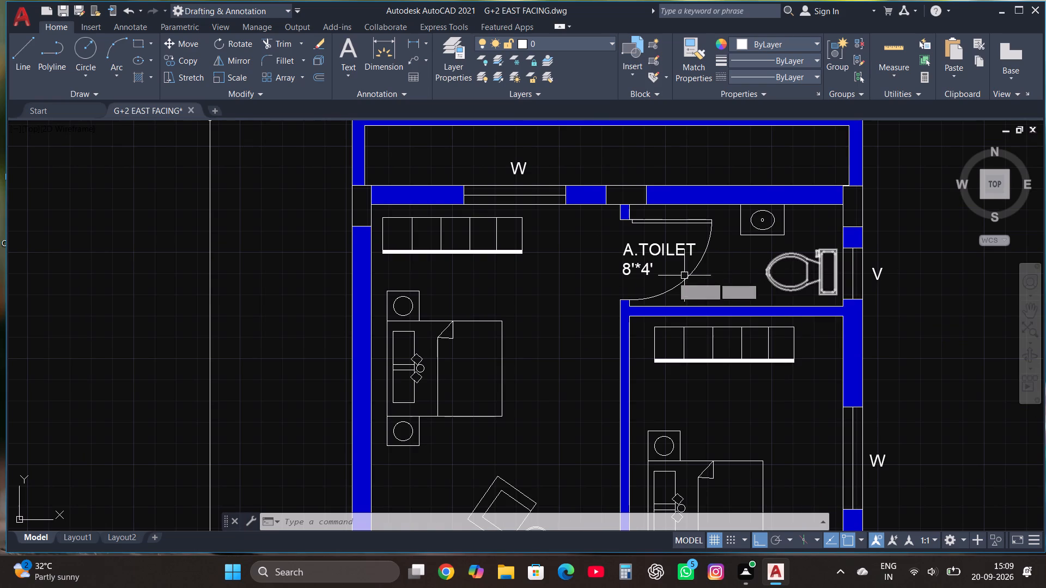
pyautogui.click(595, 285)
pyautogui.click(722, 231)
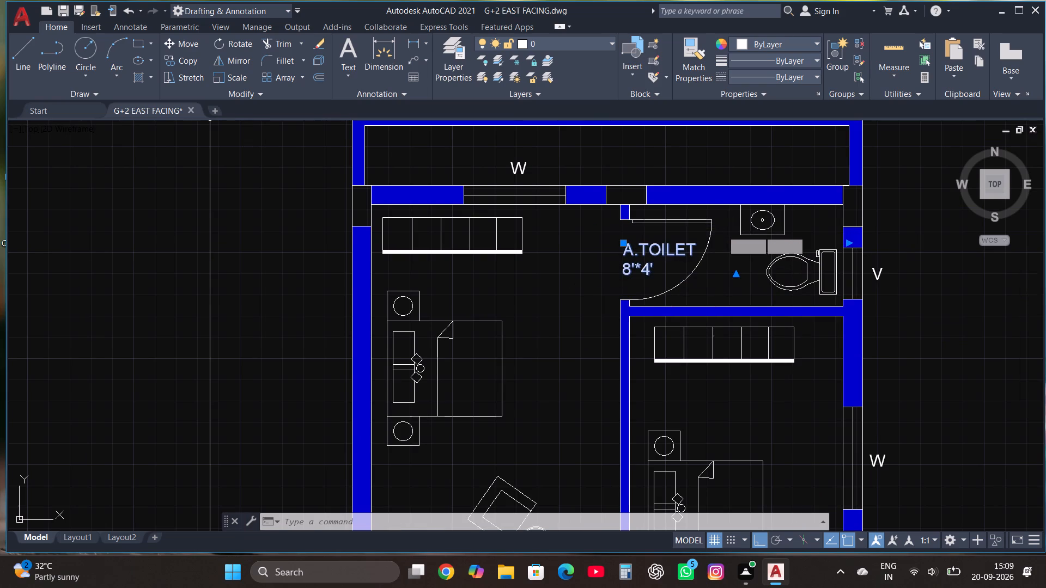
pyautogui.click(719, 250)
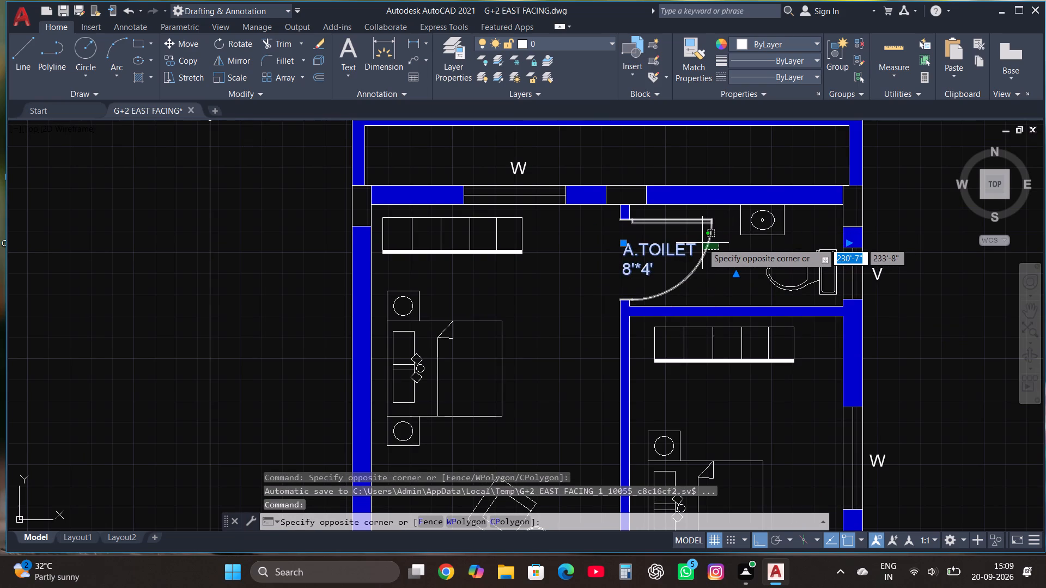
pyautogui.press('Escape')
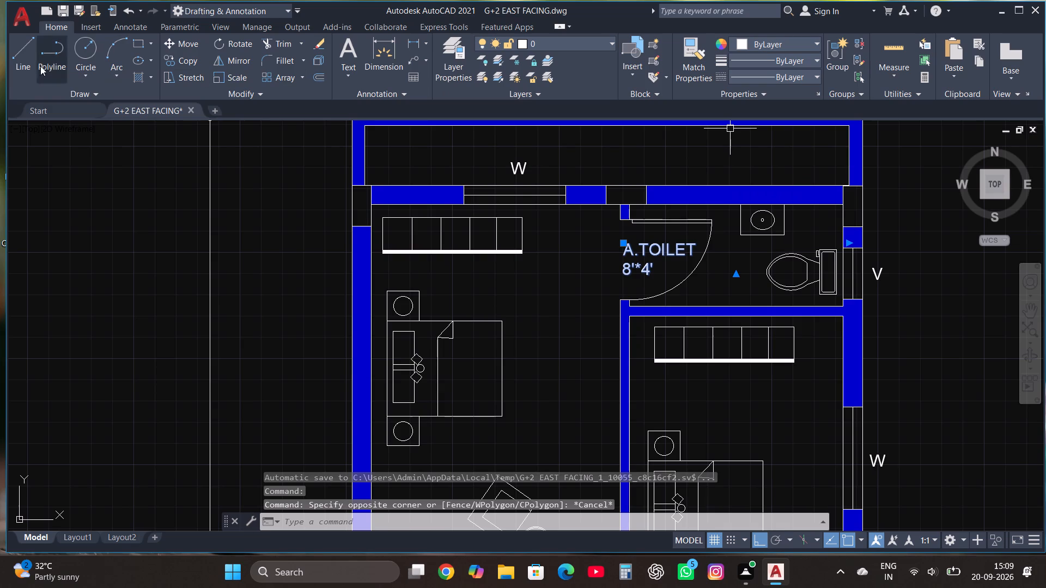
# Draw a north-south line across the copied plan's A.TOILET, from the wash basin's northwest corner to the south wall, trimmed at the wall face.
pyautogui.click(29, 53)
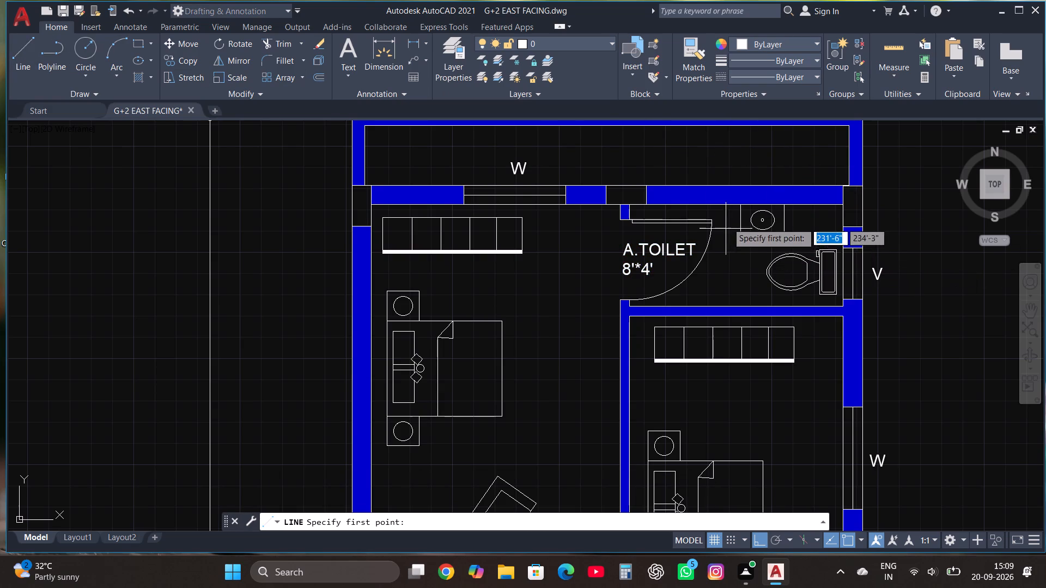
pyautogui.click(741, 203)
pyautogui.scroll(3, 741, 307)
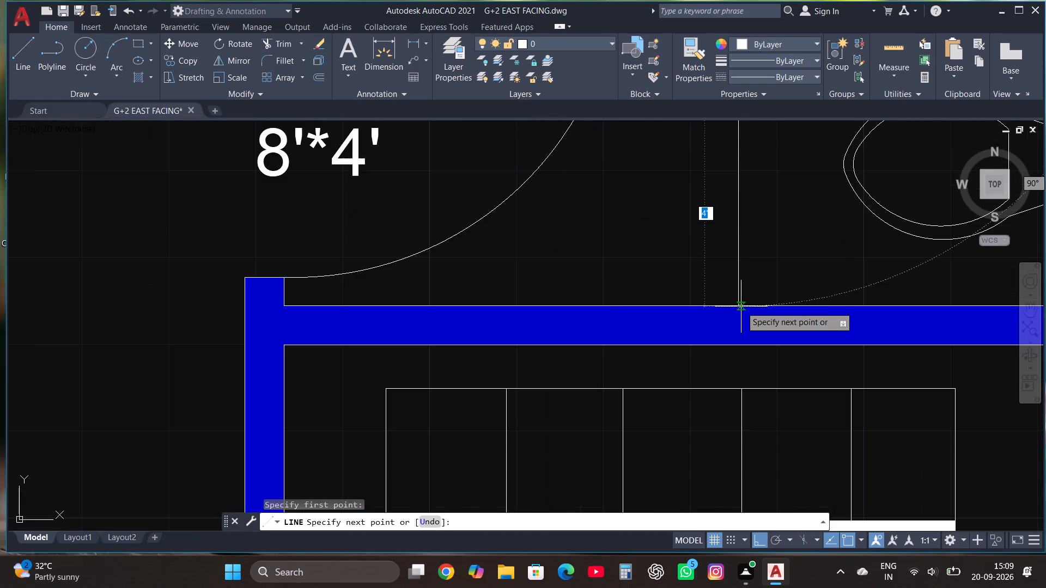
pyautogui.click(740, 313)
pyautogui.press('Escape')
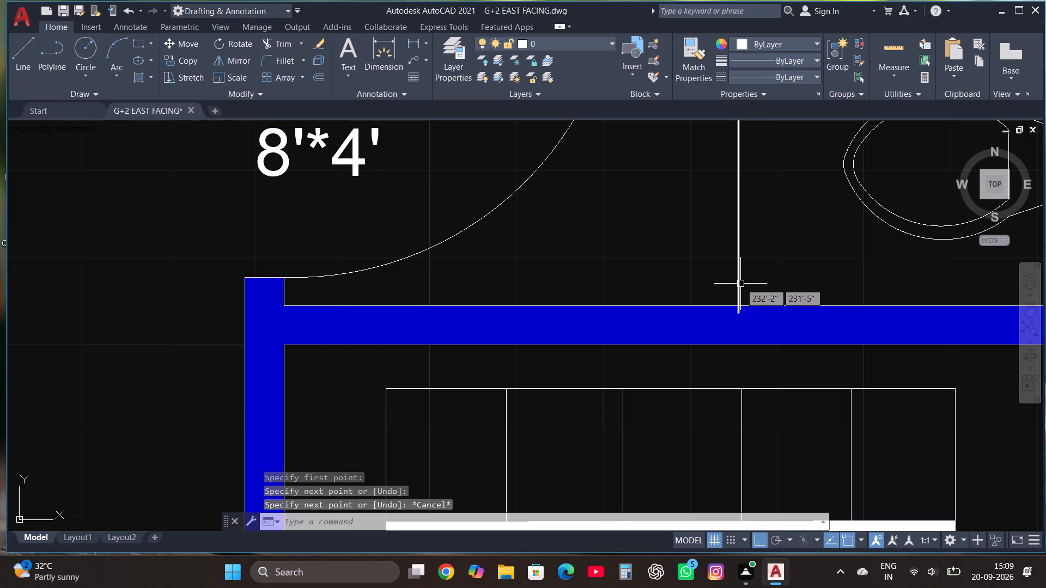
pyautogui.click(289, 42)
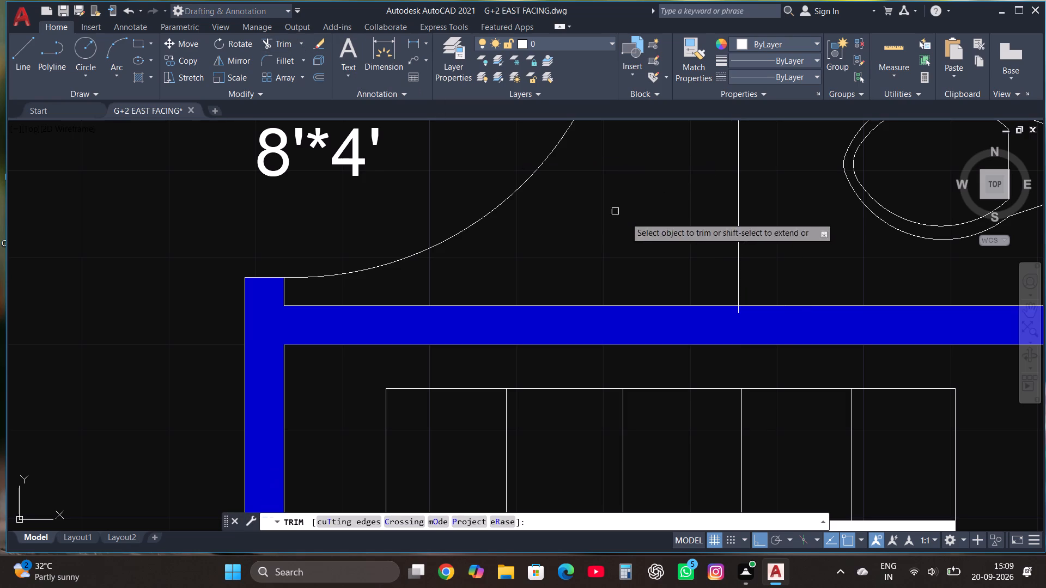
pyautogui.click(737, 313)
pyautogui.press('Escape')
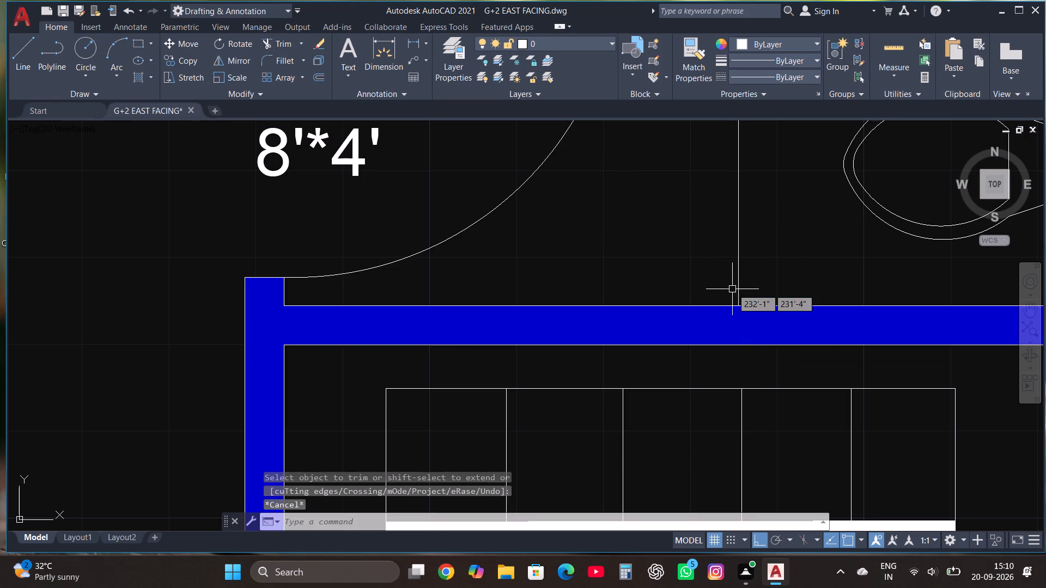
# Offset the new line in the copied plan's A.TOILET 4.5" to the east to form a partition wall.
pyautogui.click(738, 290)
pyautogui.scroll(-3, 738, 290)
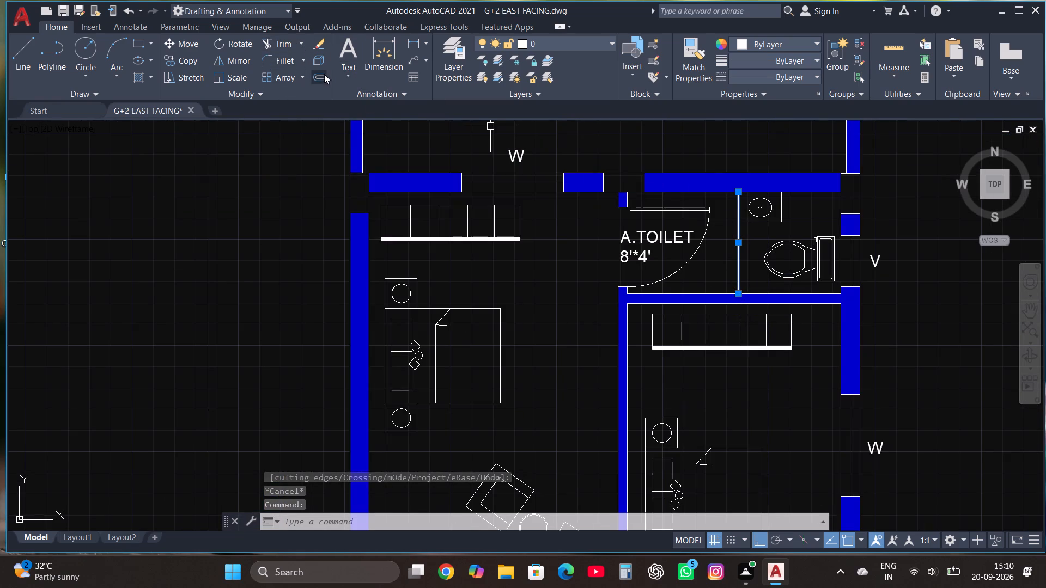
pyautogui.click(314, 78)
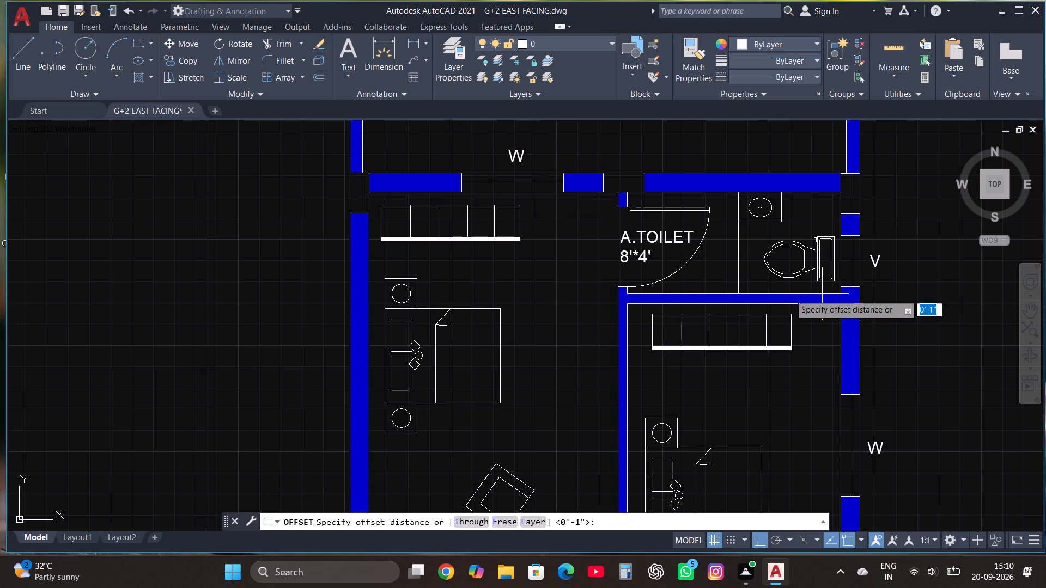
pyautogui.click(740, 249)
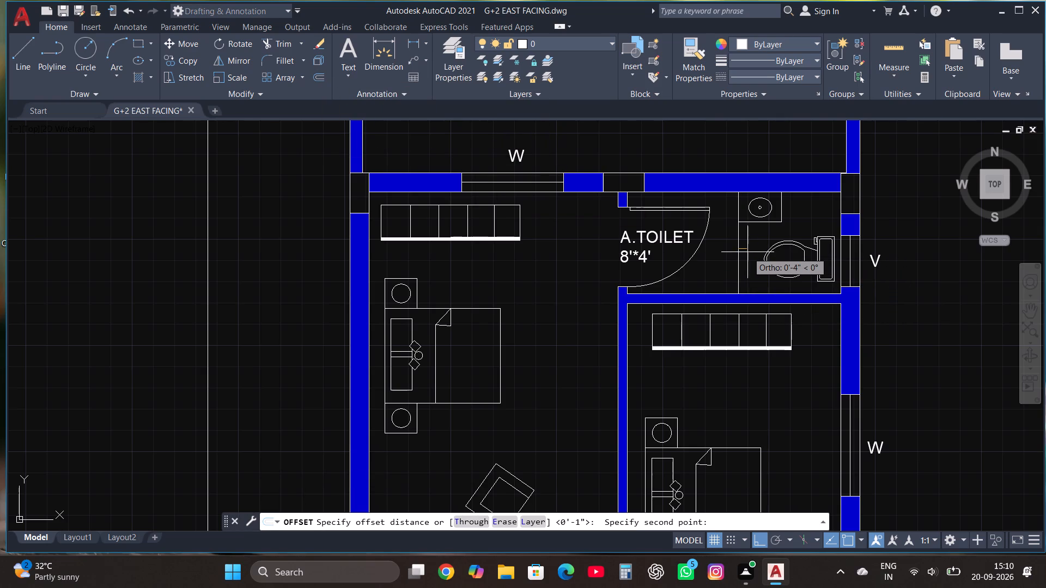
pyautogui.write('4.5"')
pyautogui.press('Return')
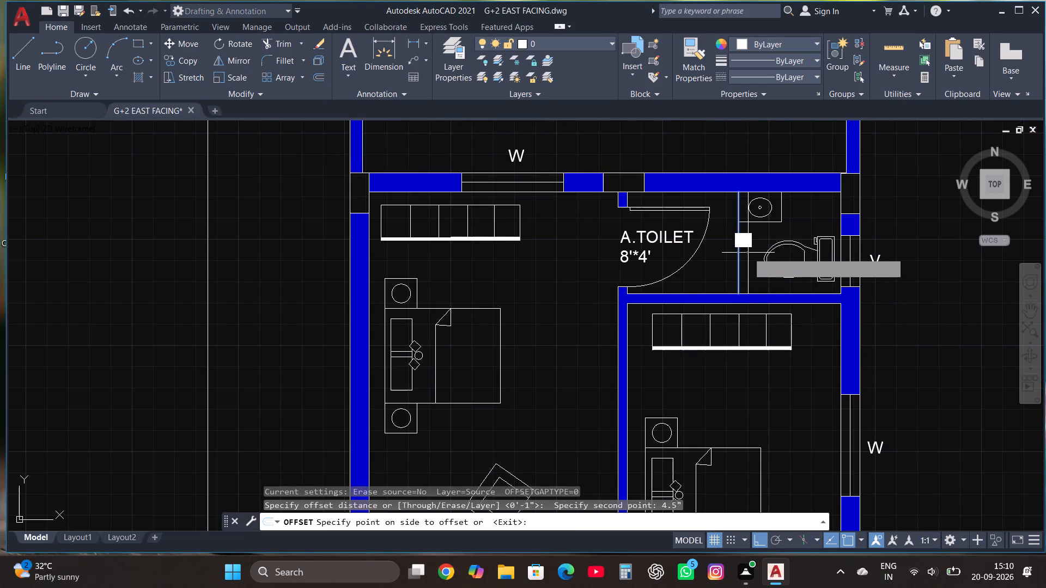
pyautogui.click(748, 253)
pyautogui.press('Escape')
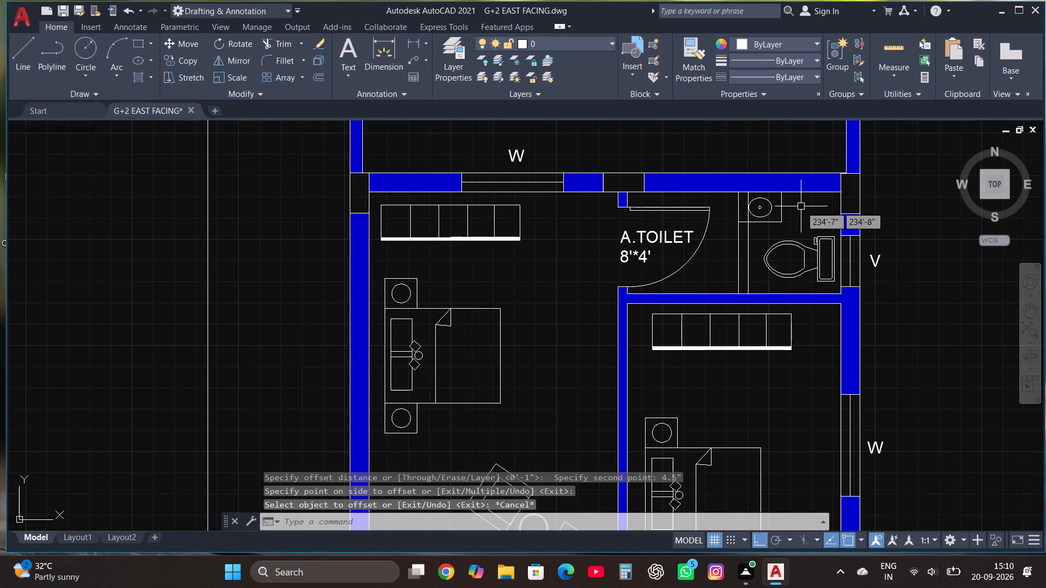
# Move the wash basin in the copied plan's A.TOILET east along the rear wall, clear of the partition lines.
pyautogui.scroll(2, 784, 203)
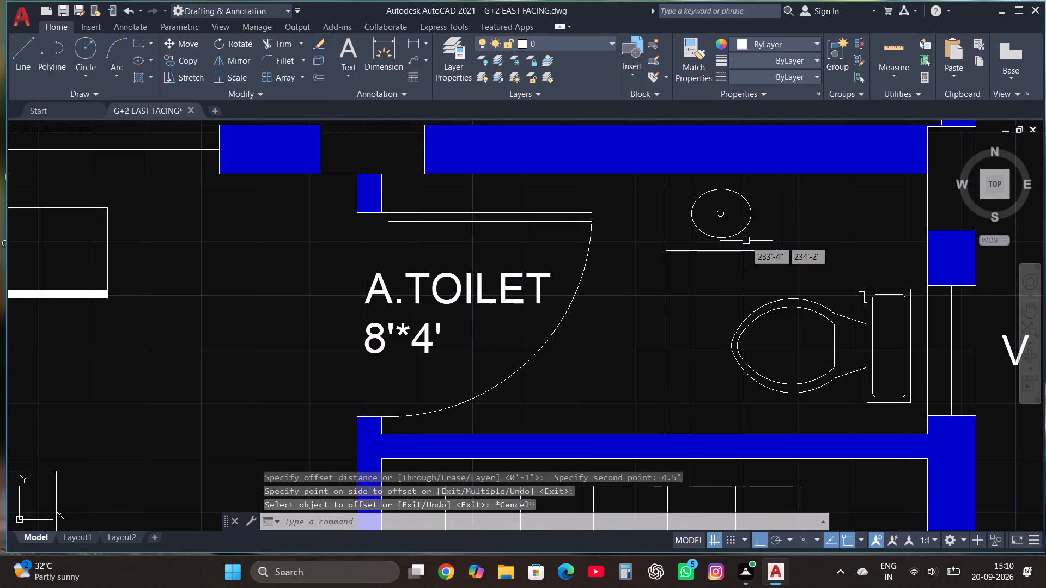
pyautogui.moveTo(643, 283); pyautogui.dragTo(643, 278)
pyautogui.click(796, 158)
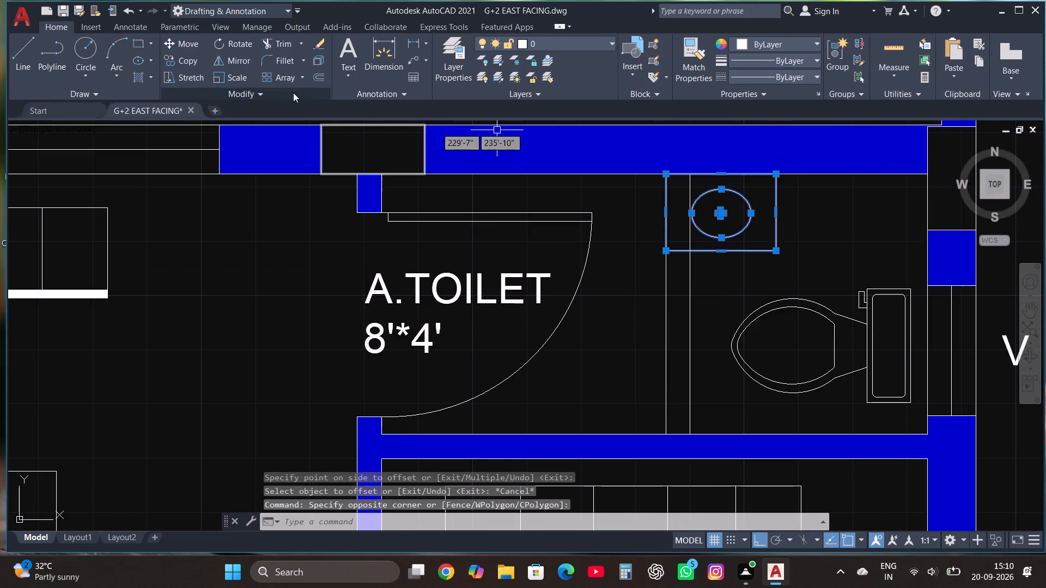
pyautogui.click(192, 40)
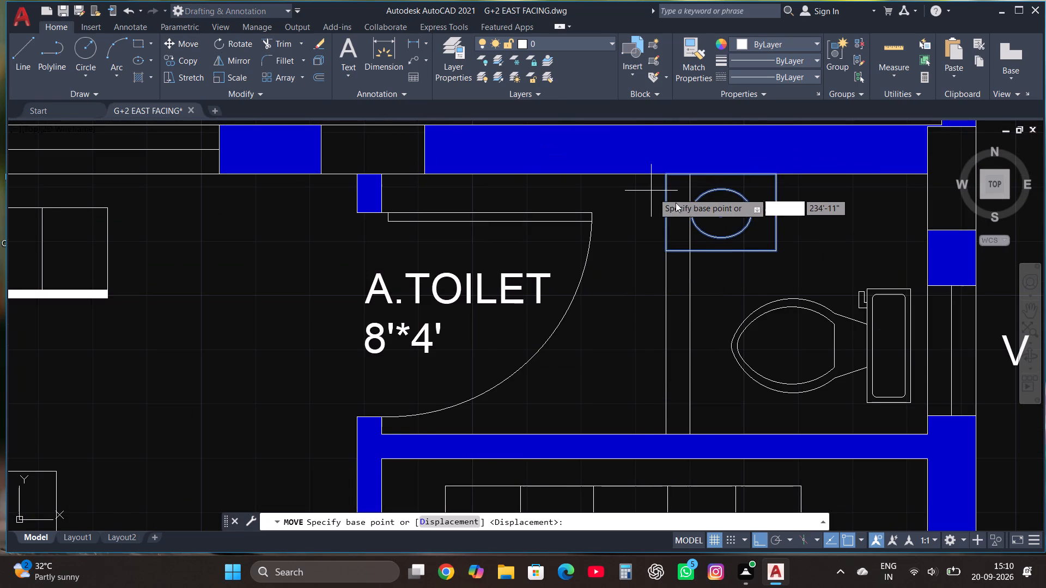
pyautogui.click(725, 213)
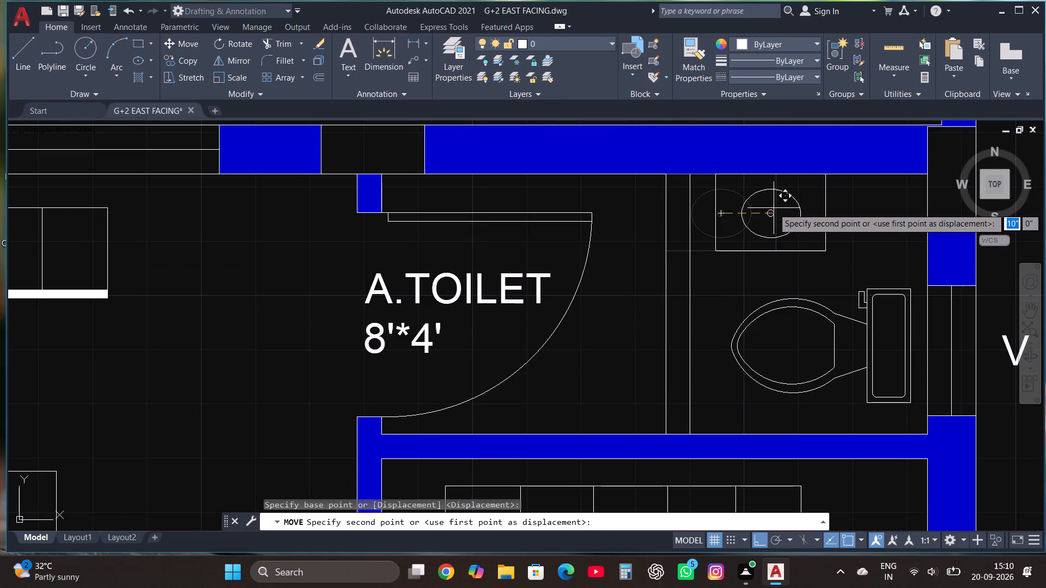
pyautogui.click(770, 207)
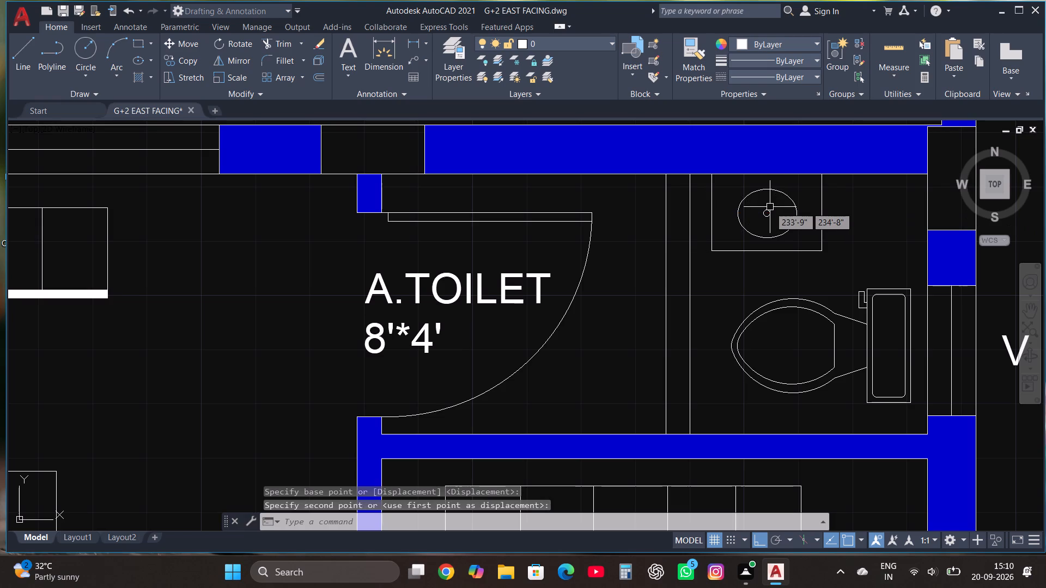
# Scale down the WC in the copied plan's A.TOILET, using a base point at the front of its bowl.
pyautogui.scroll(-1, 769, 174)
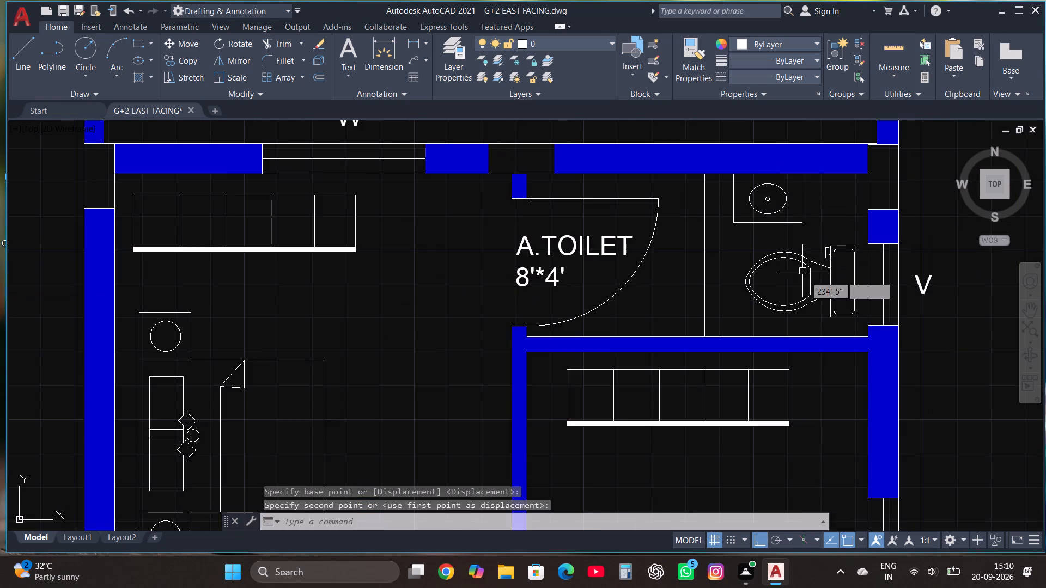
pyautogui.click(810, 293)
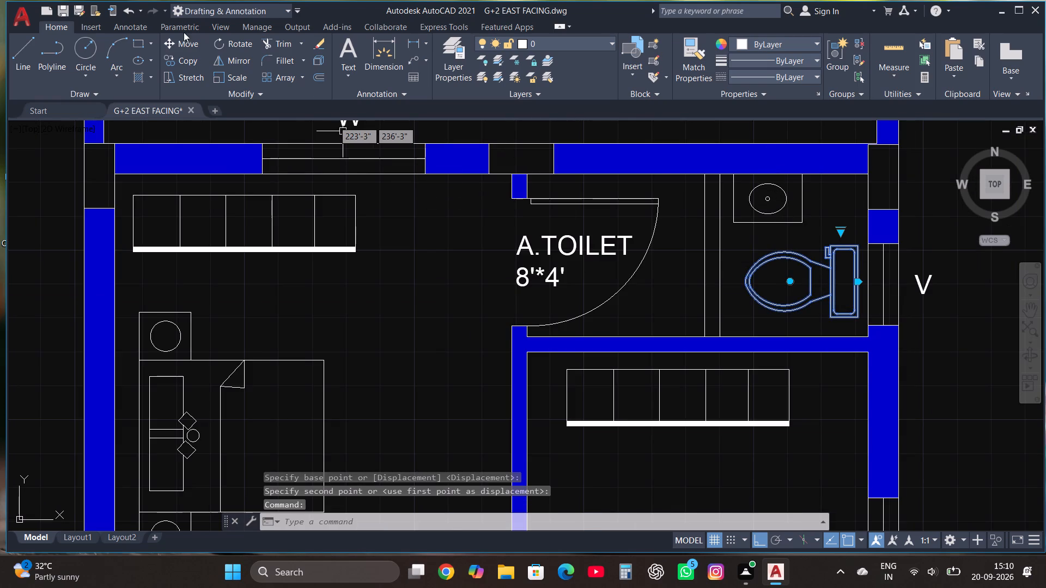
pyautogui.click(223, 77)
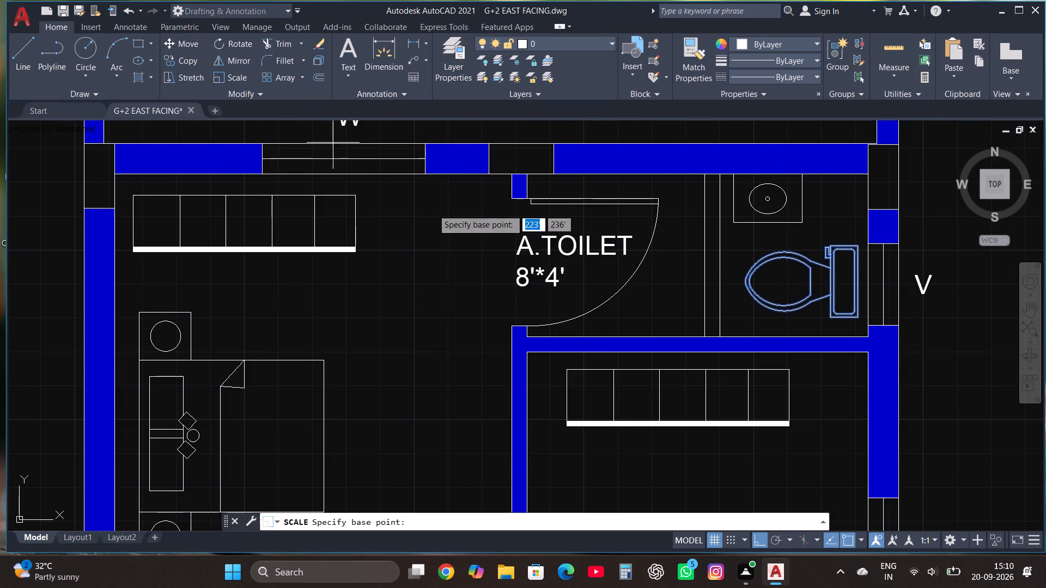
pyautogui.click(756, 282)
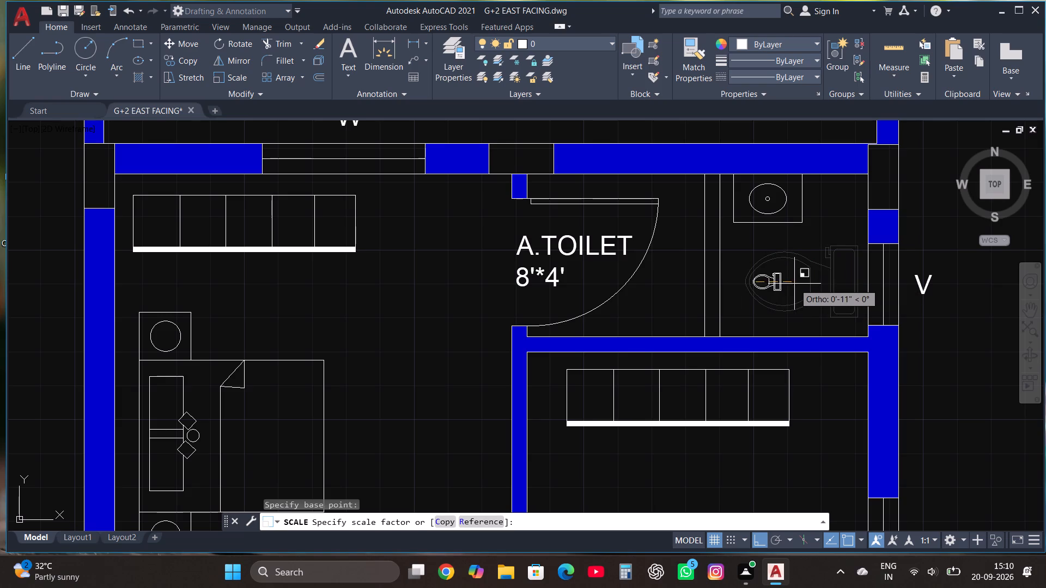
pyautogui.click(812, 291)
# Move the reduced WC to the northeast corner of the copied plan's A.TOILET, beside the wash basin.
pyautogui.click(793, 275)
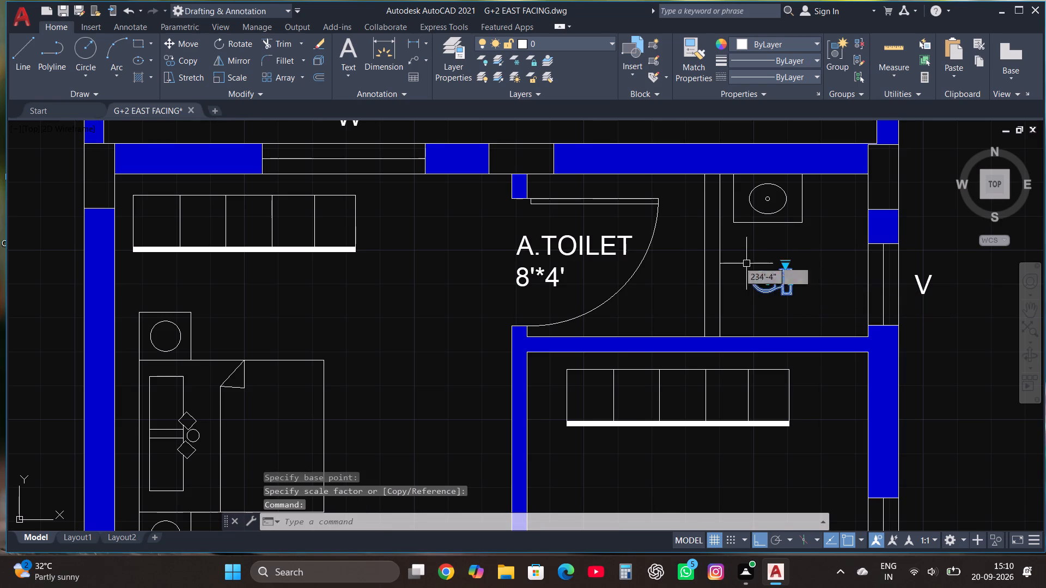
pyautogui.click(180, 40)
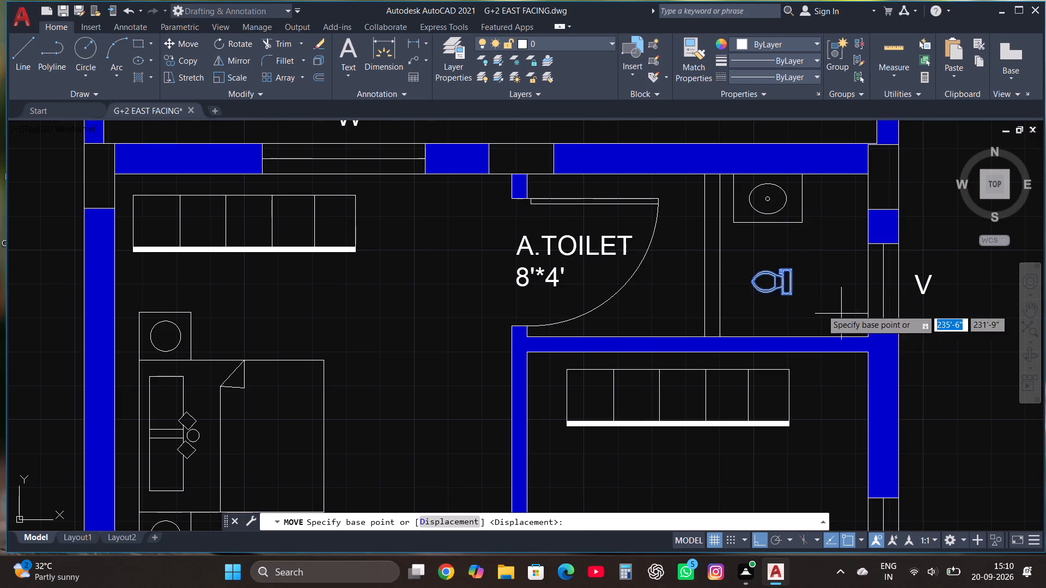
pyautogui.click(771, 289)
pyautogui.press('F8')
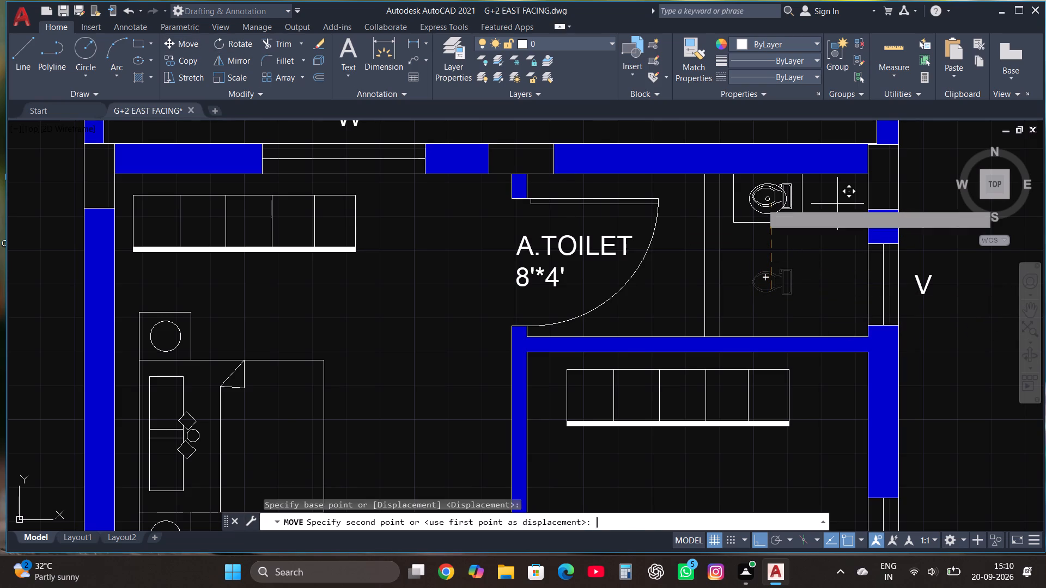
pyautogui.click(841, 200)
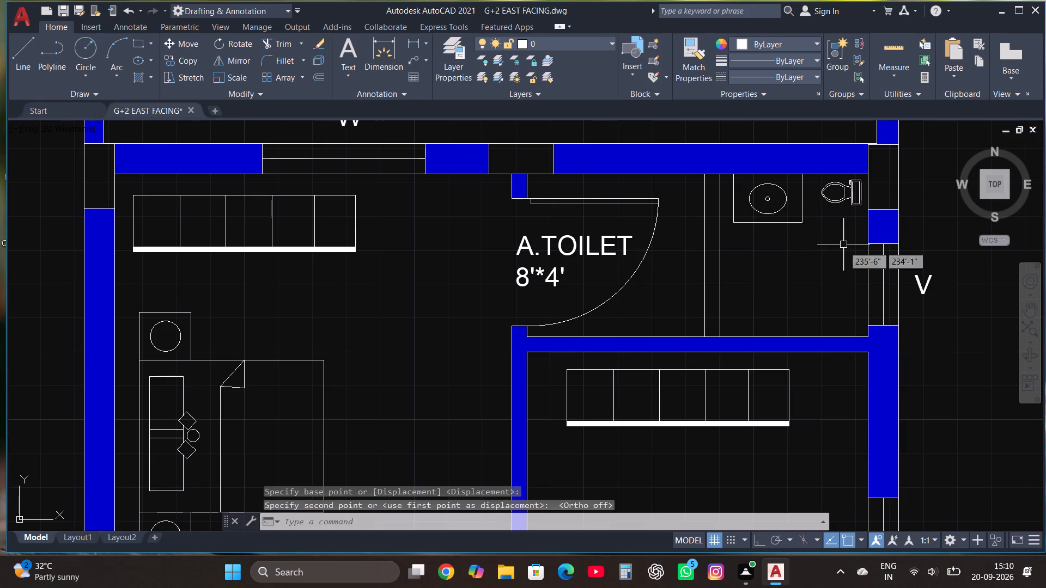
pyautogui.press('Escape')
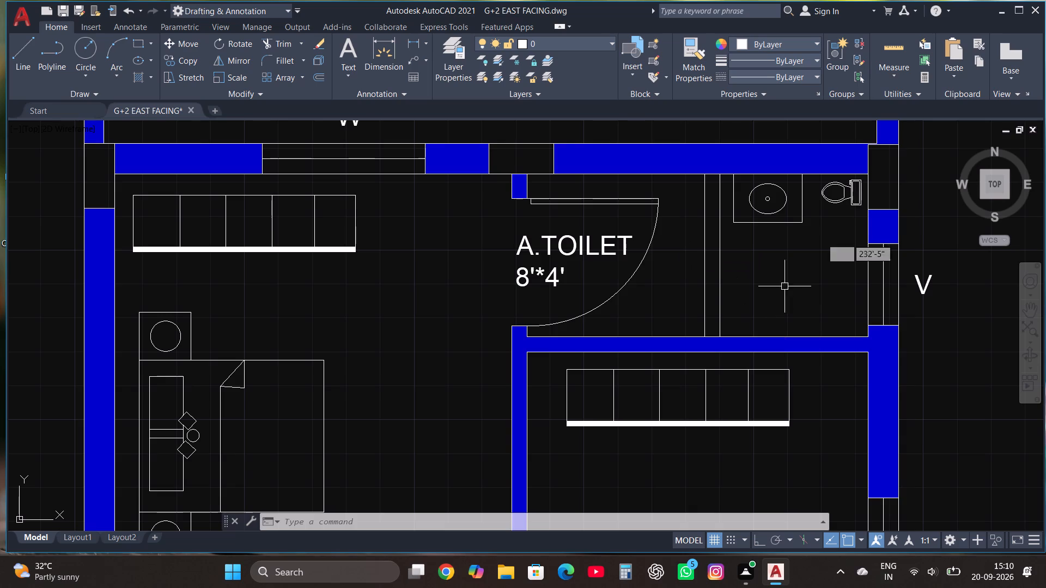
# Copy the reduced WC to the west side of the new partition, just above the toilet's south wall.
pyautogui.click(844, 206)
pyautogui.click(838, 191)
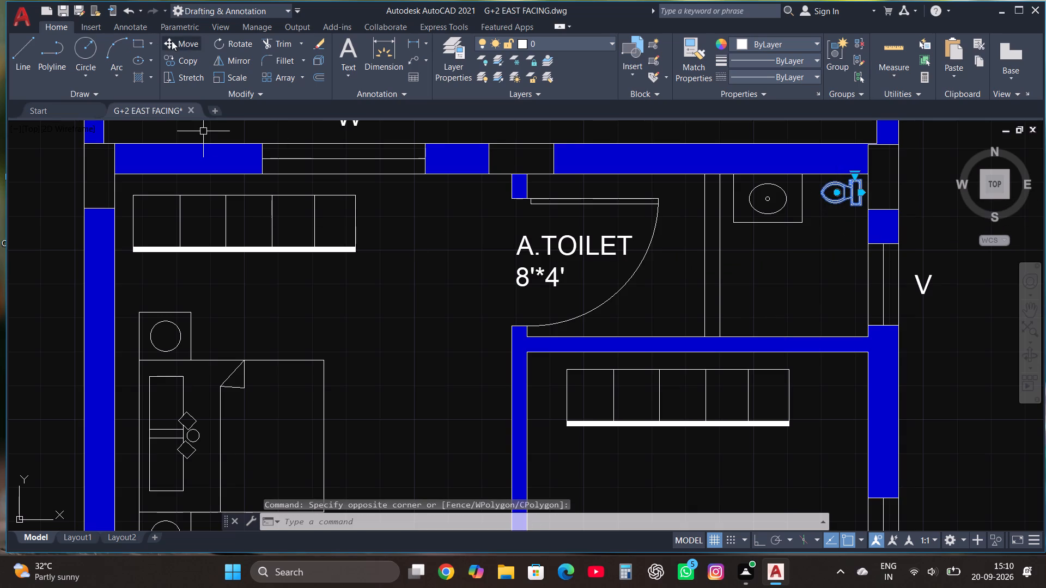
pyautogui.click(188, 63)
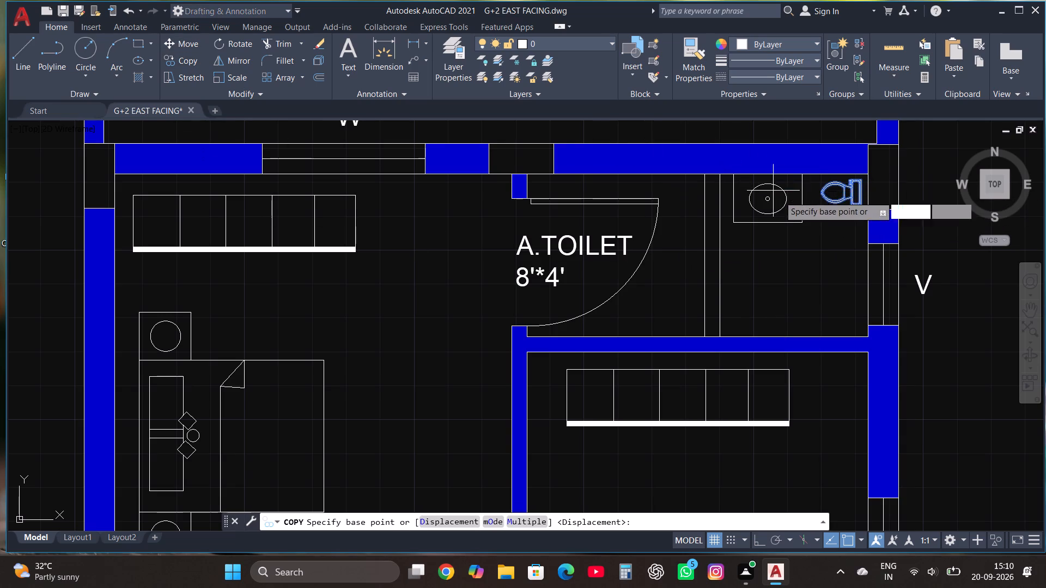
pyautogui.click(844, 188)
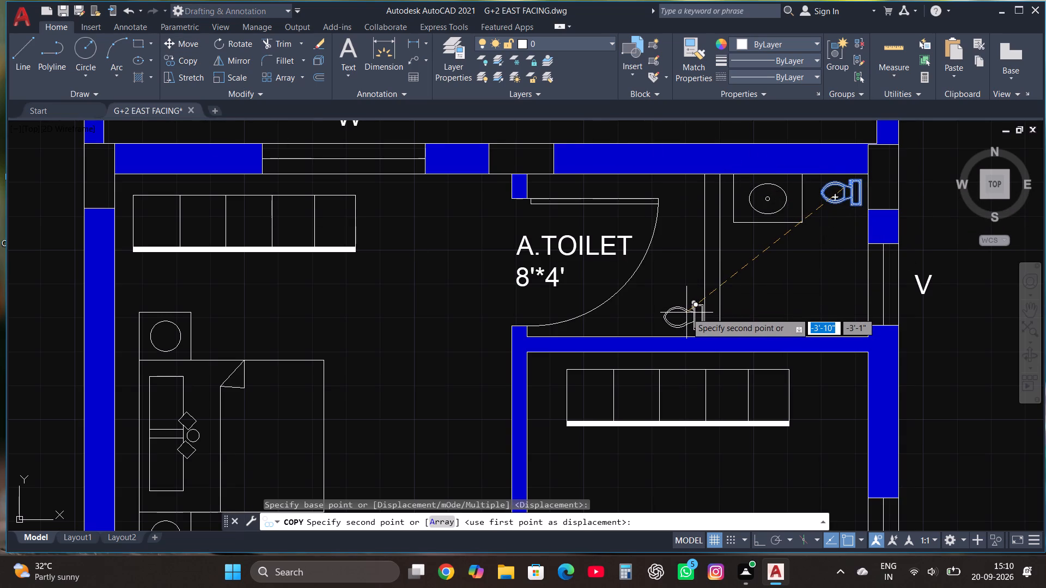
pyautogui.click(686, 313)
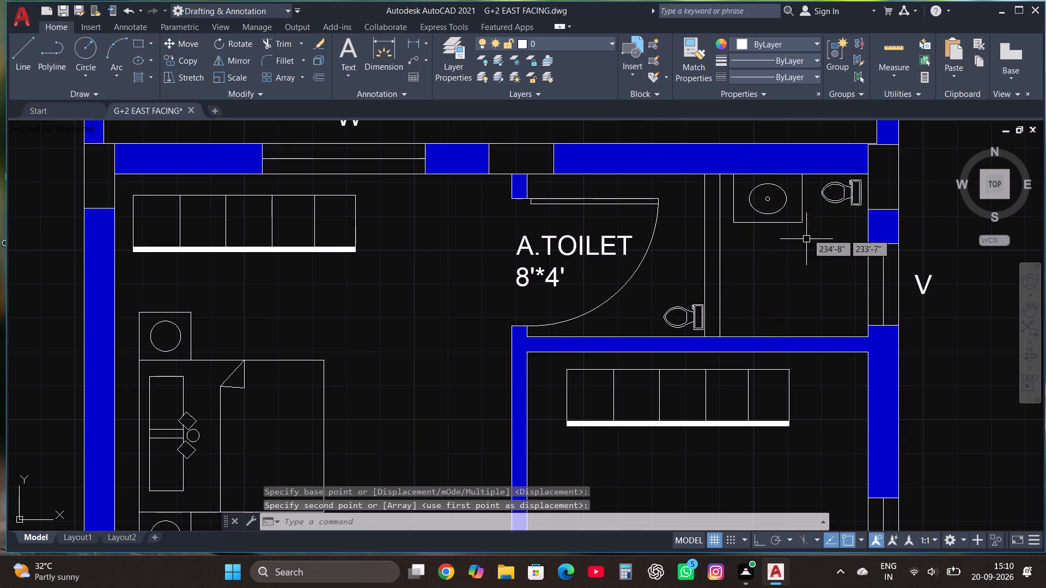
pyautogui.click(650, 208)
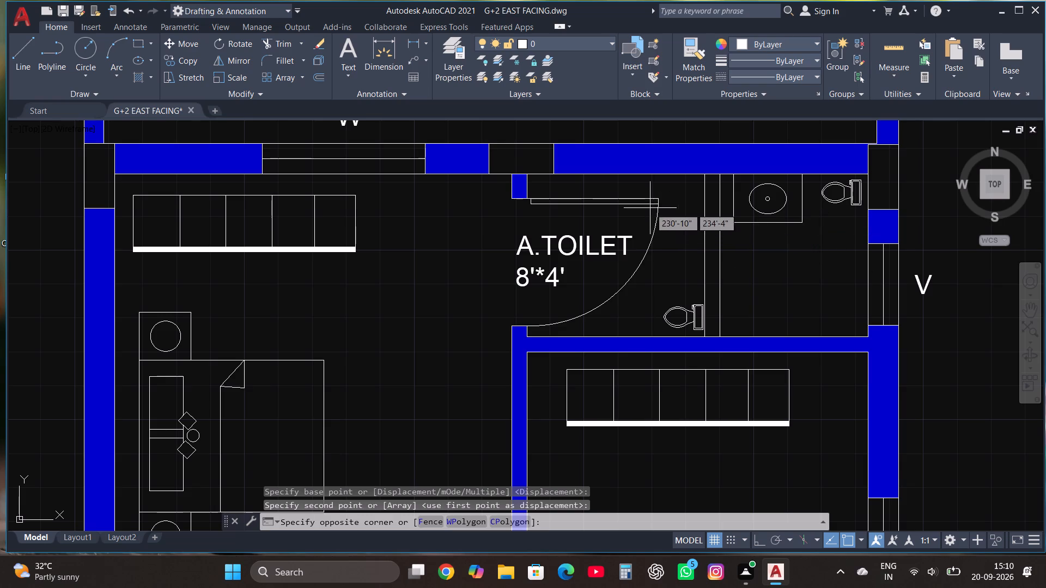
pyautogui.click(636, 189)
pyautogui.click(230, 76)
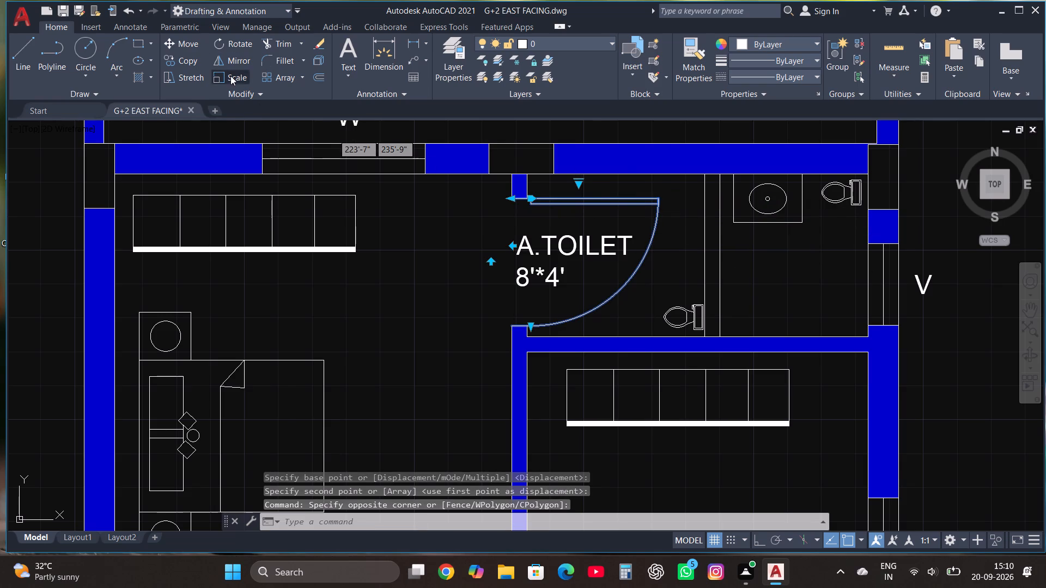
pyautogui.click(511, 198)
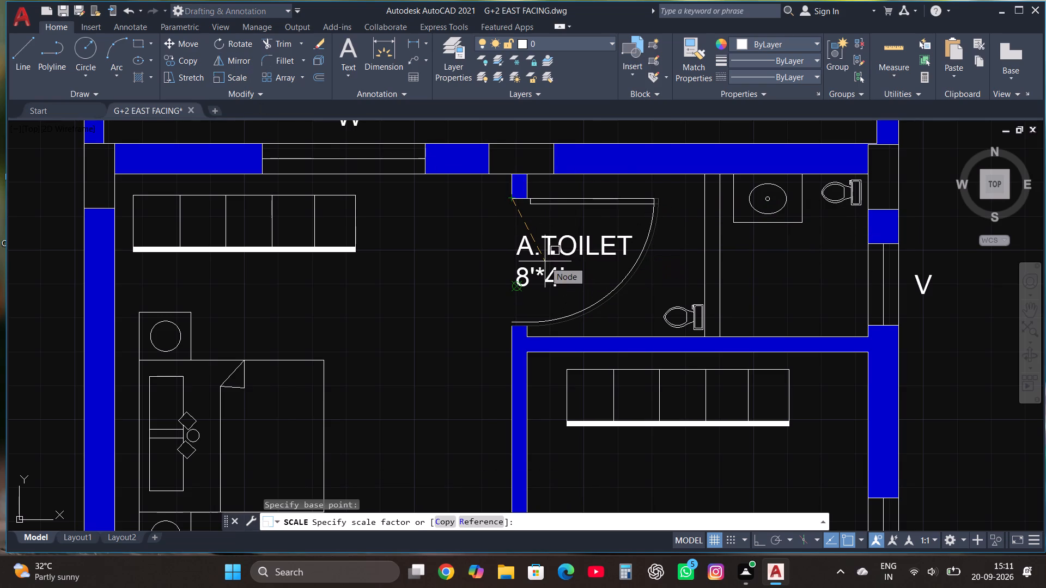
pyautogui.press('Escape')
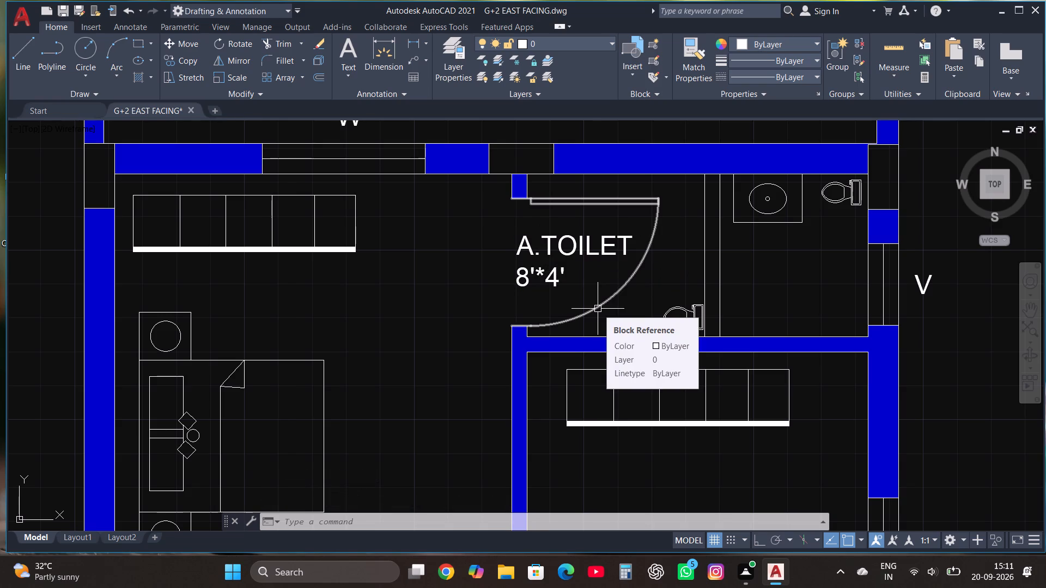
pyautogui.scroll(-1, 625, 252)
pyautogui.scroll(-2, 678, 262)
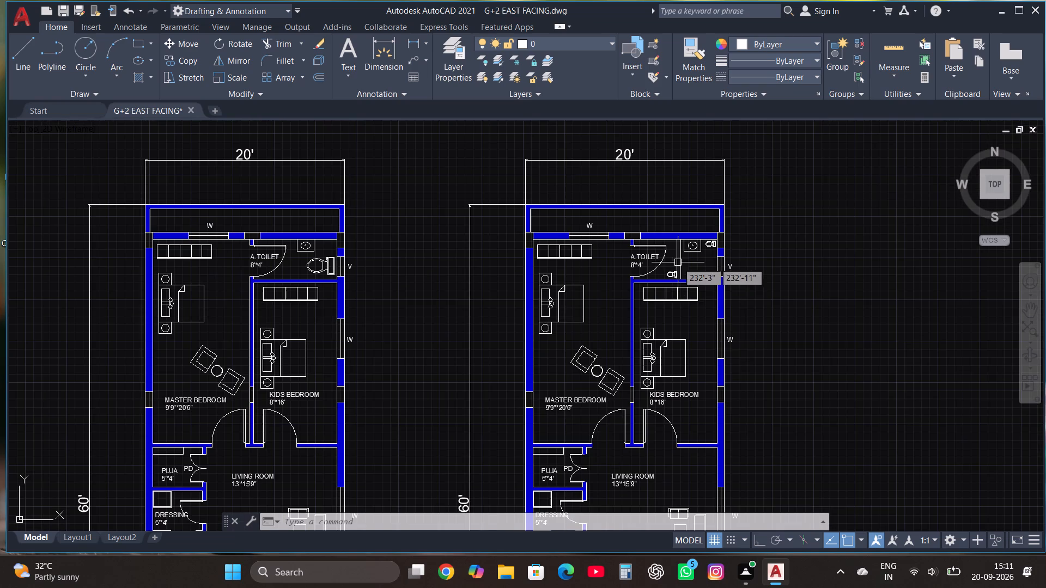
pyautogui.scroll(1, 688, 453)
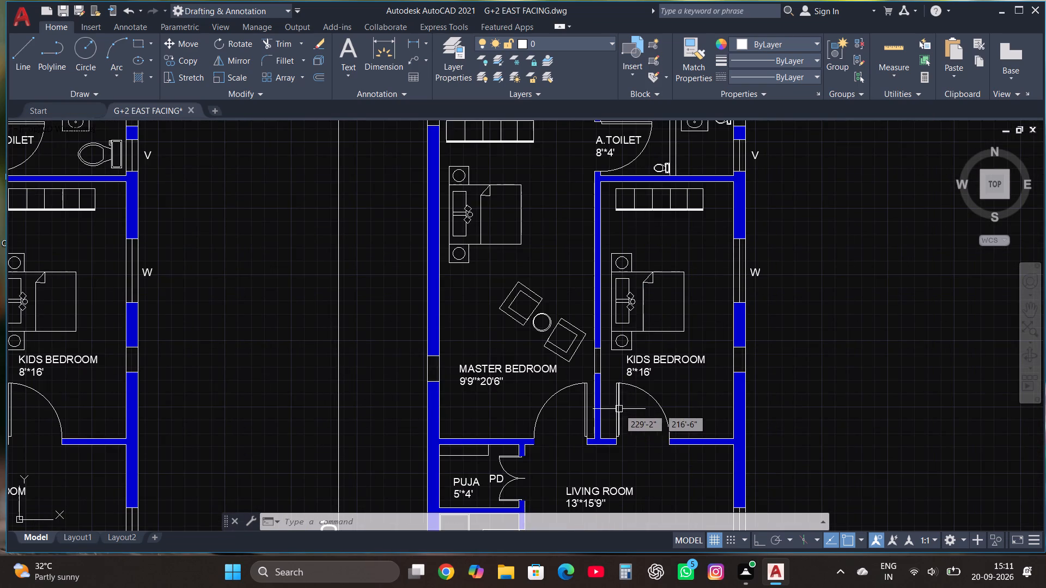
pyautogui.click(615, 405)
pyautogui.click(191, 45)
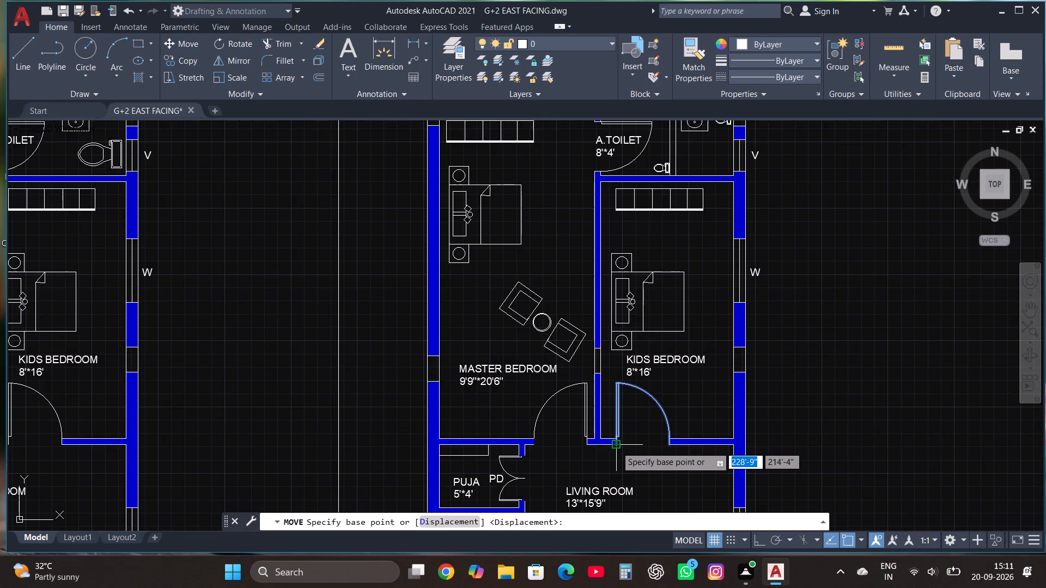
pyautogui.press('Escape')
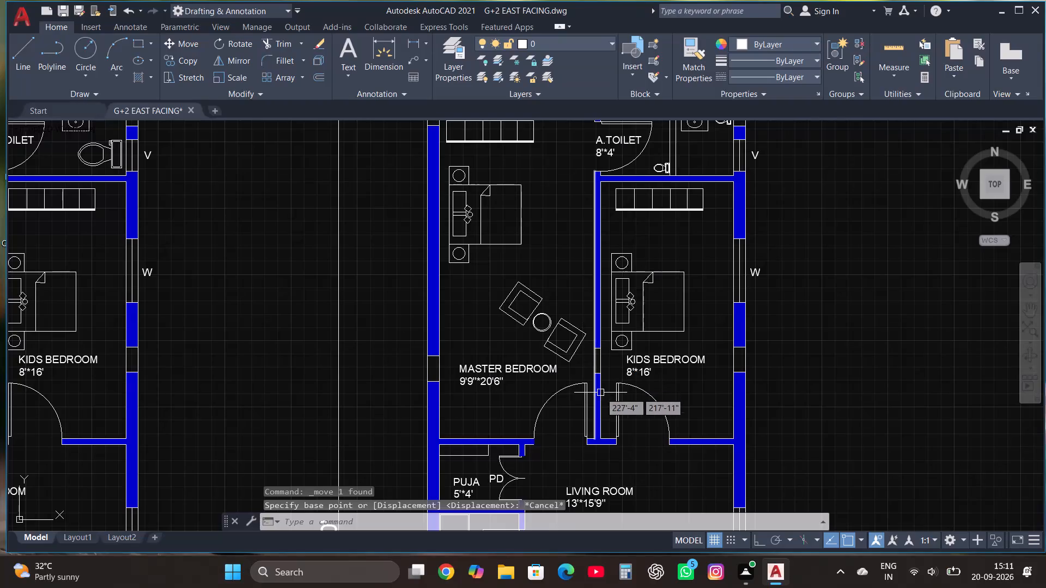
# Copy the copied plan's KIDS BEDROOM door to the toilet's south wall, just east of the partition, from its lower hinge-side corner.
pyautogui.click(616, 405)
pyautogui.click(180, 57)
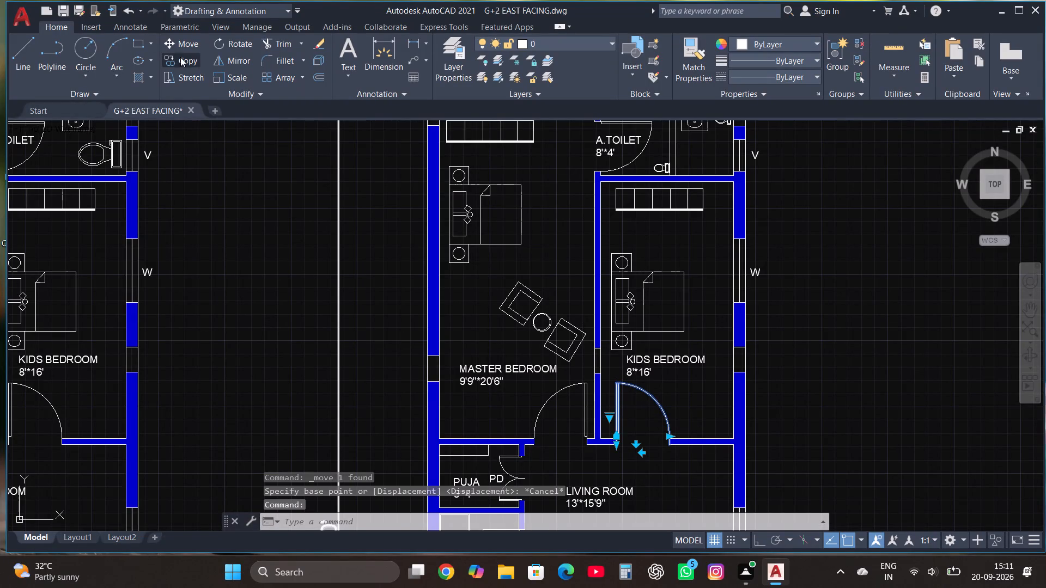
pyautogui.click(617, 445)
pyautogui.scroll(-2, 621, 461)
pyautogui.scroll(1, 654, 348)
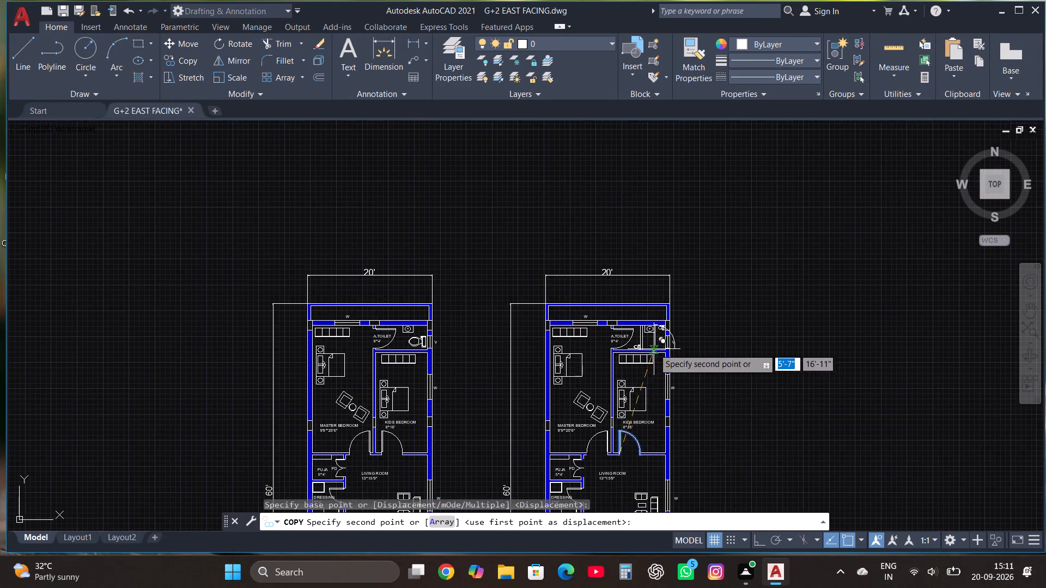
pyautogui.scroll(4, 654, 348)
pyautogui.click(603, 387)
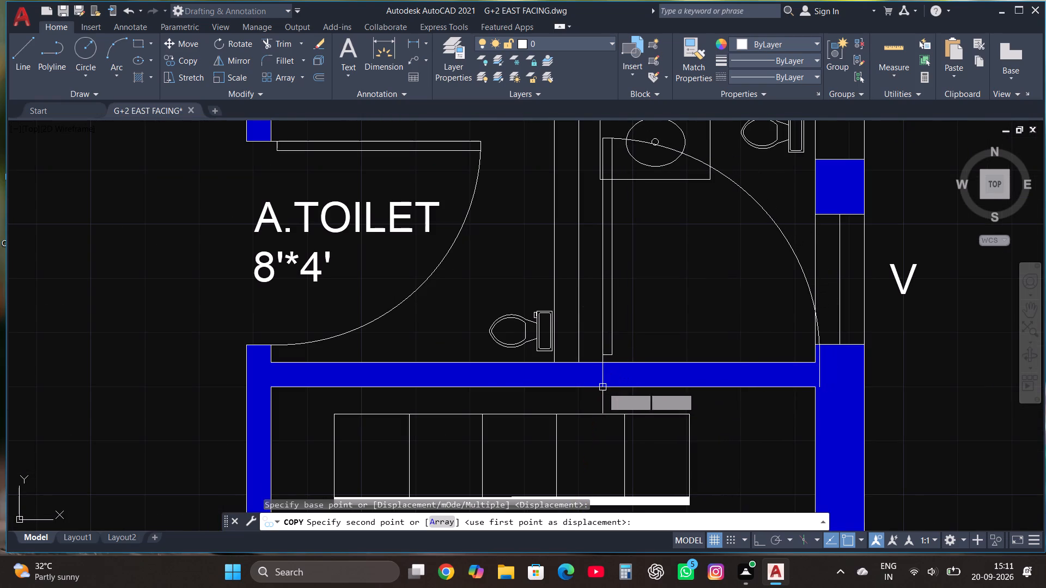
# Scale down the new door about its hinge-side corner on the south wall so it fits the eastern toilet compartment.
pyautogui.click(596, 314)
pyautogui.doubleClick(609, 317)
pyautogui.click(605, 314)
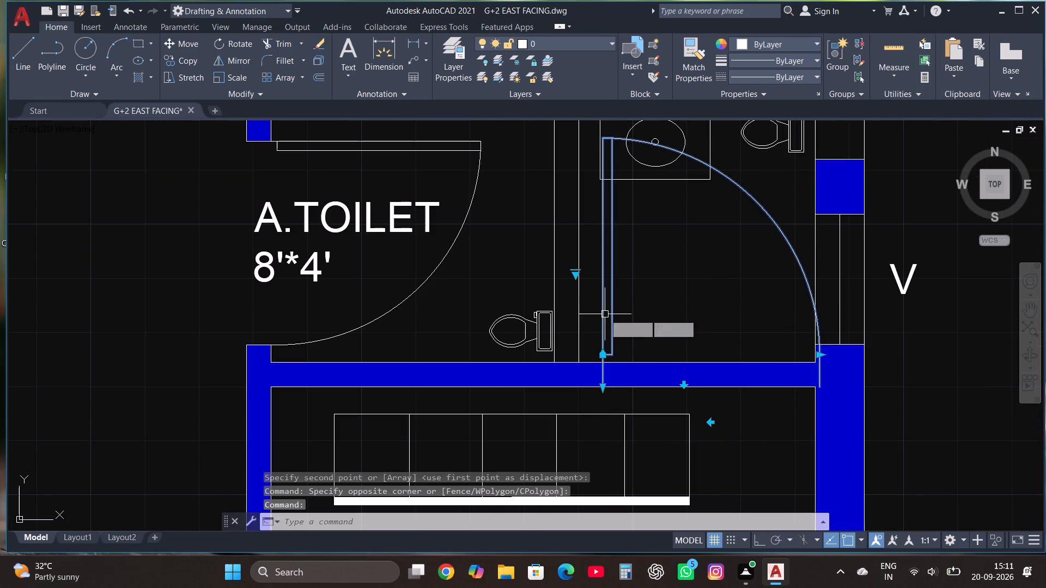
pyautogui.click(240, 78)
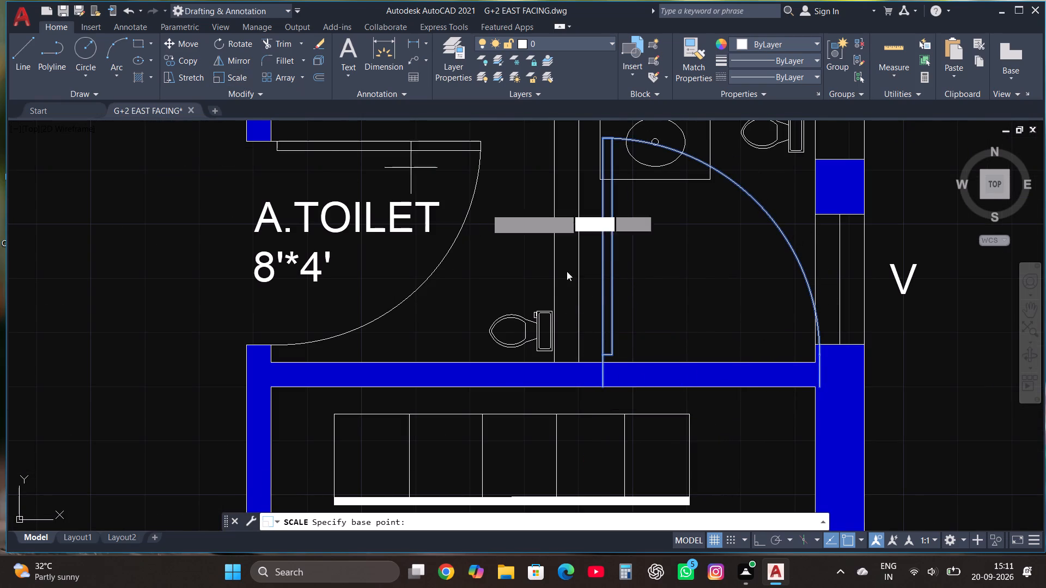
pyautogui.click(604, 387)
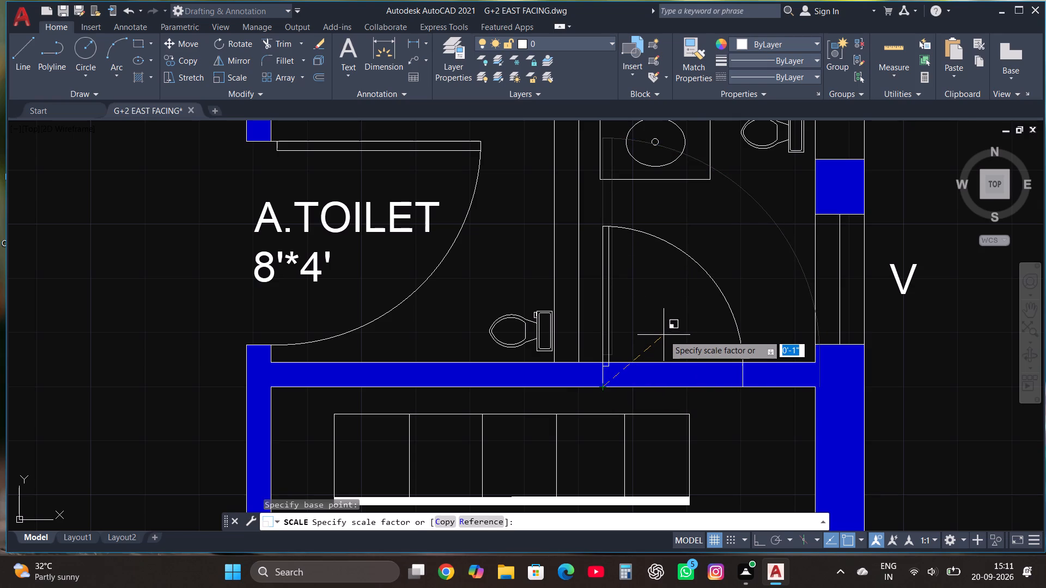
pyautogui.click(664, 335)
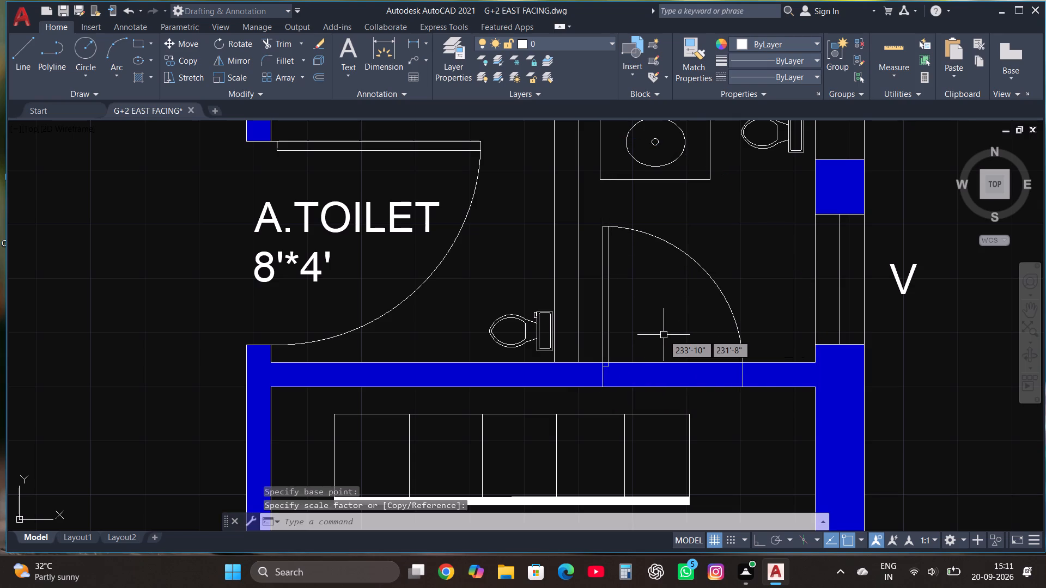
# Trim the south wall's fill and both face lines between the new door's jambs to form the opening.
pyautogui.click(282, 45)
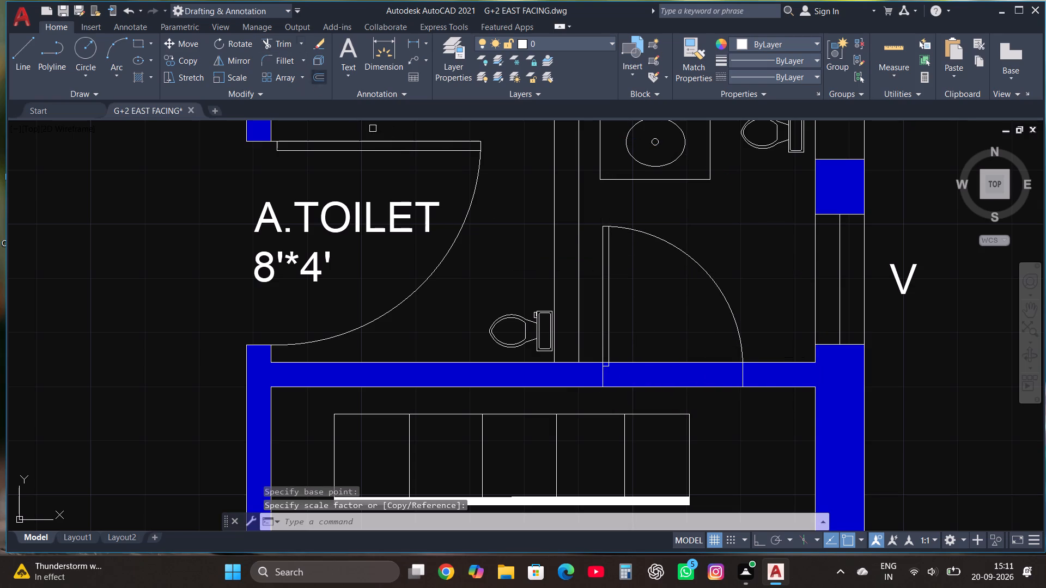
pyautogui.click(662, 379)
pyautogui.click(662, 356)
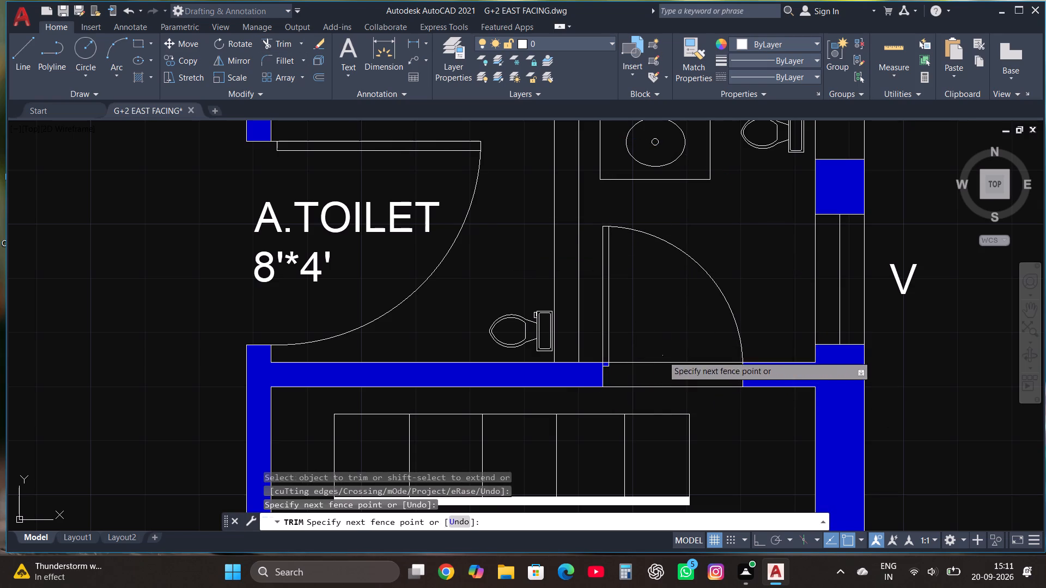
pyautogui.click(662, 403)
pyautogui.press('Escape')
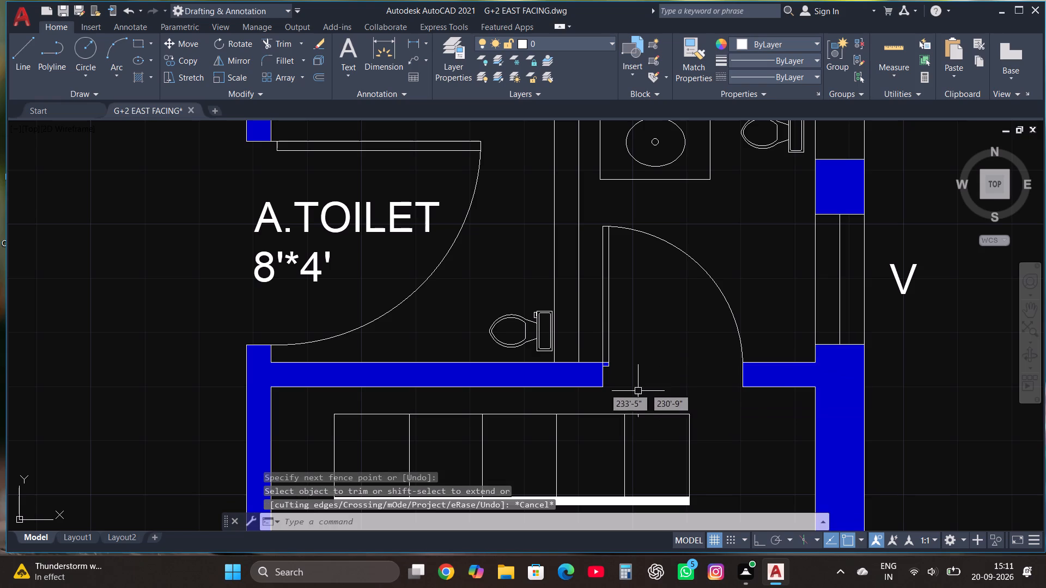
# Trim away the leftover sliver of blue wall fill at the new door's west jamb.
pyautogui.scroll(3, 601, 381)
pyautogui.click(618, 315)
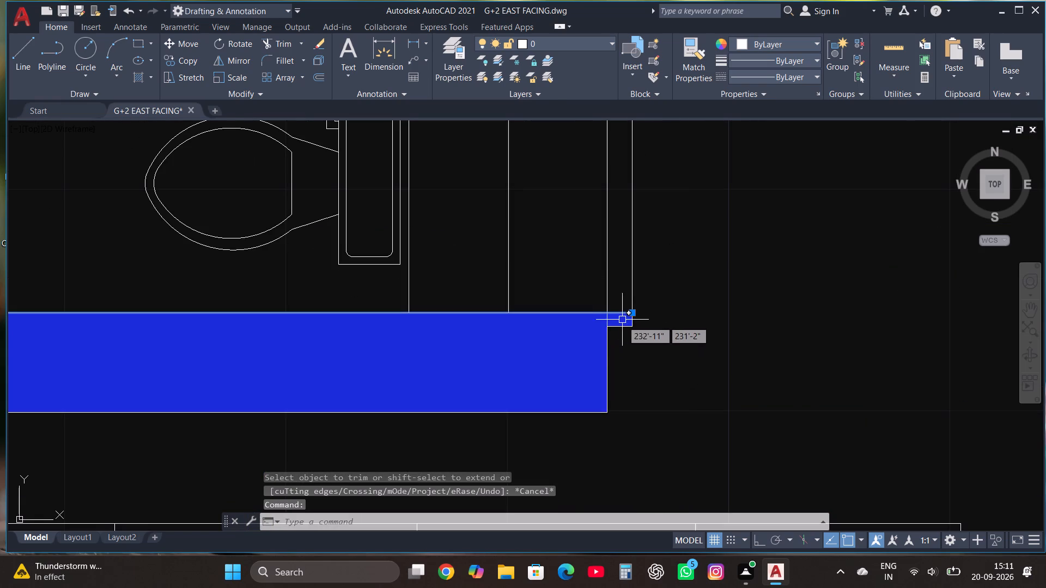
pyautogui.press('Escape')
pyautogui.click(284, 43)
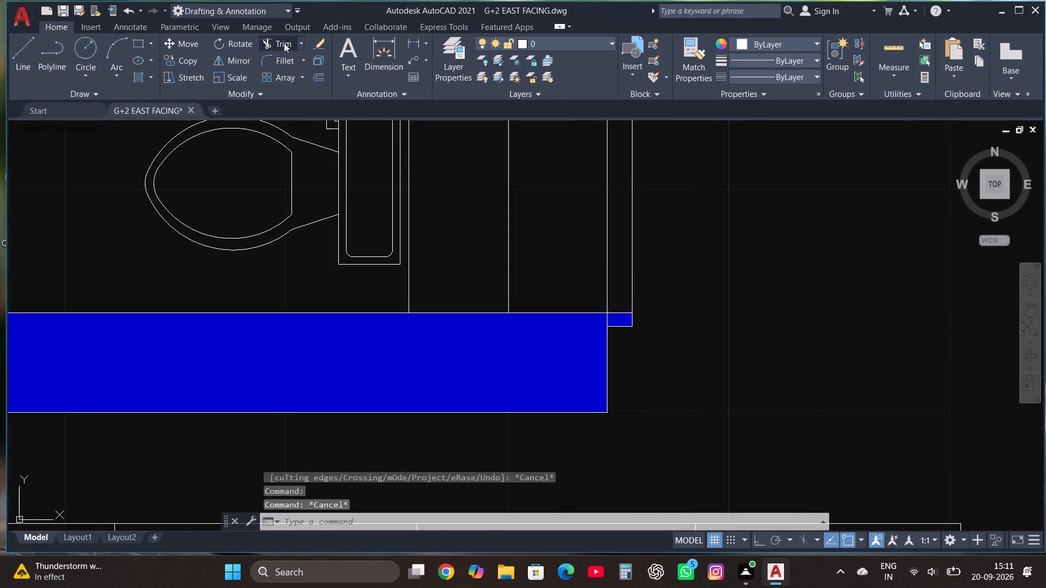
pyautogui.click(616, 323)
pyautogui.press('Escape')
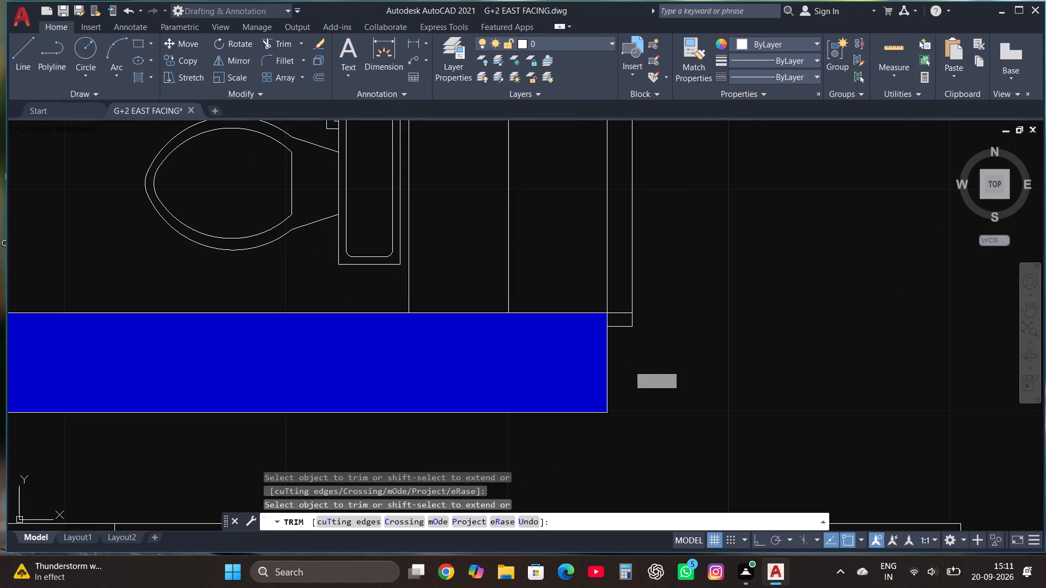
pyautogui.scroll(-3, 629, 375)
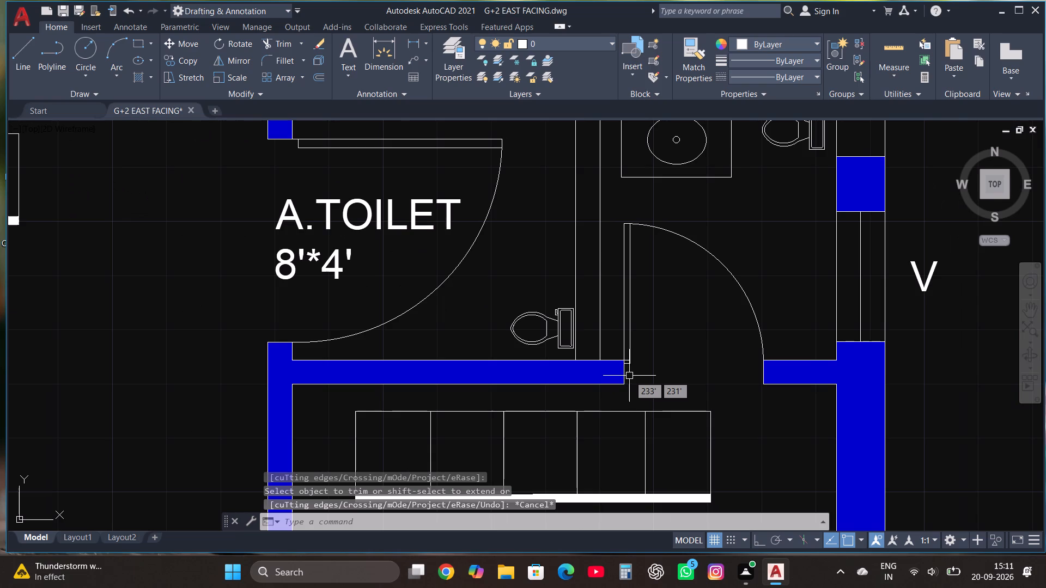
# Delete the north-south counter line along the west side of the copied plan's KITCHEN COM DINING.
pyautogui.scroll(-3, 669, 362)
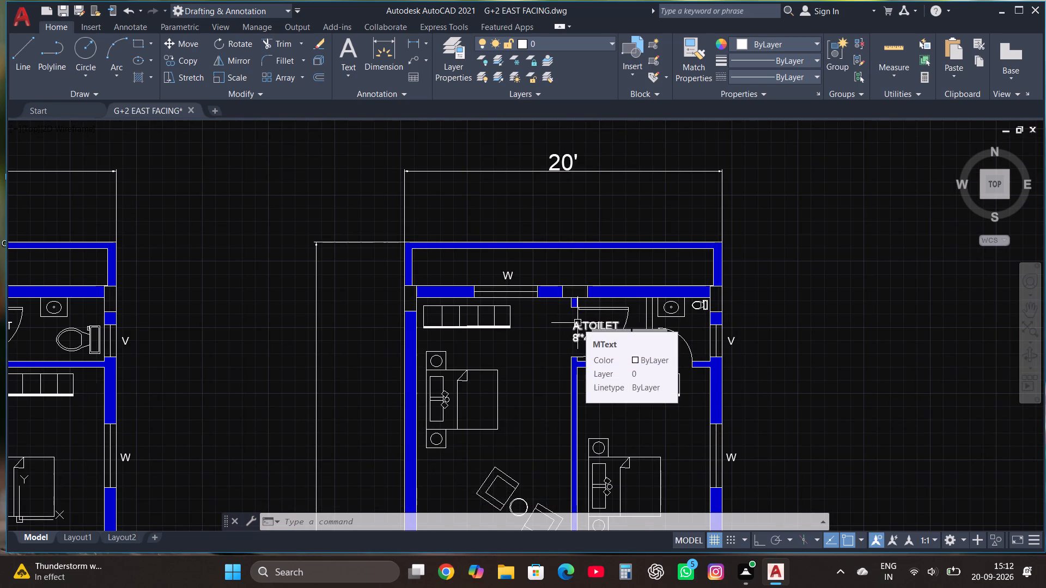
pyautogui.scroll(-1, 637, 244)
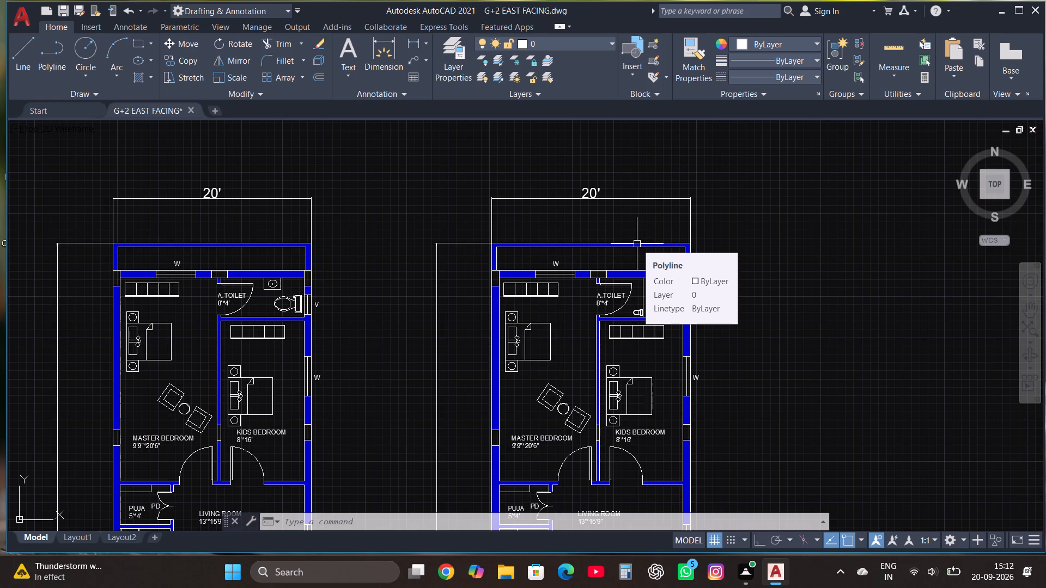
pyautogui.scroll(-2, 608, 165)
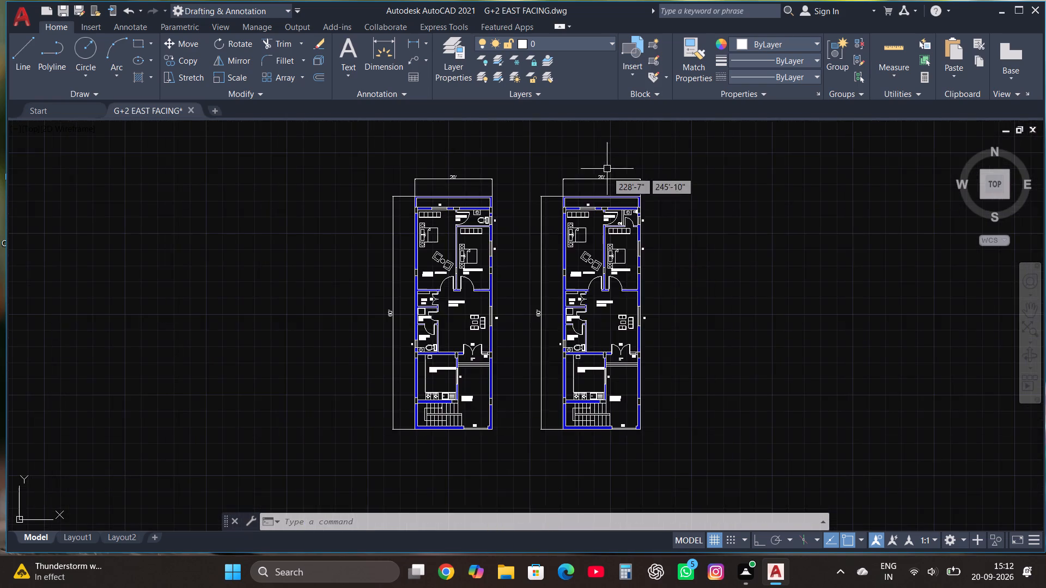
pyautogui.scroll(2, 622, 277)
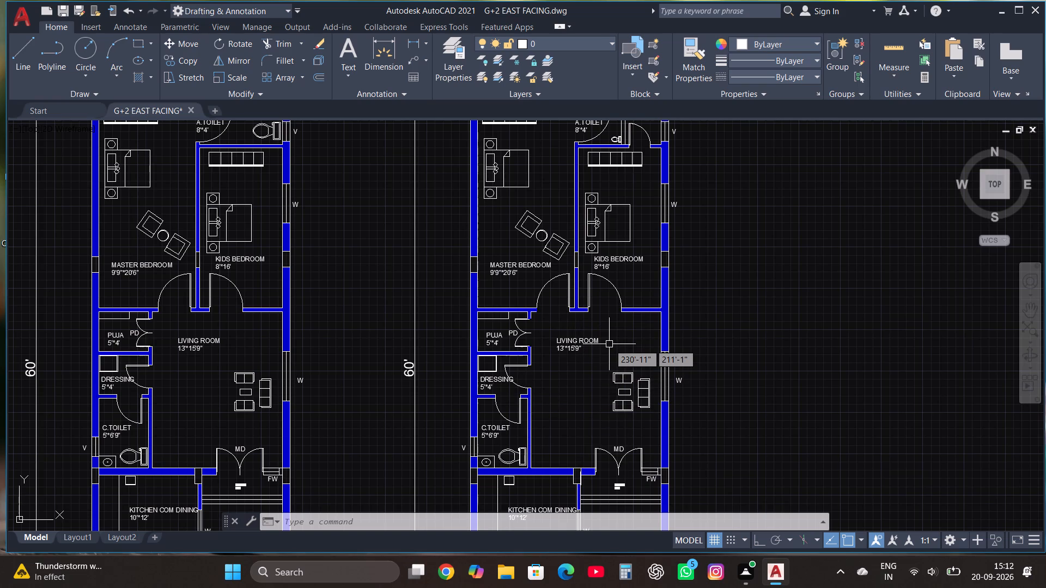
pyautogui.scroll(-3, 609, 344)
pyautogui.scroll(2, 593, 405)
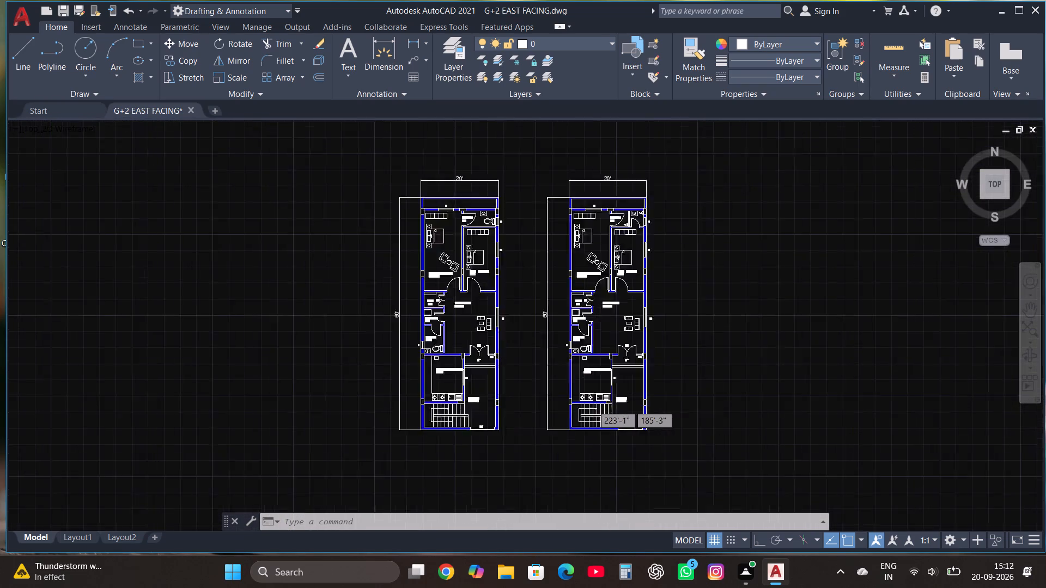
pyautogui.scroll(1, 592, 405)
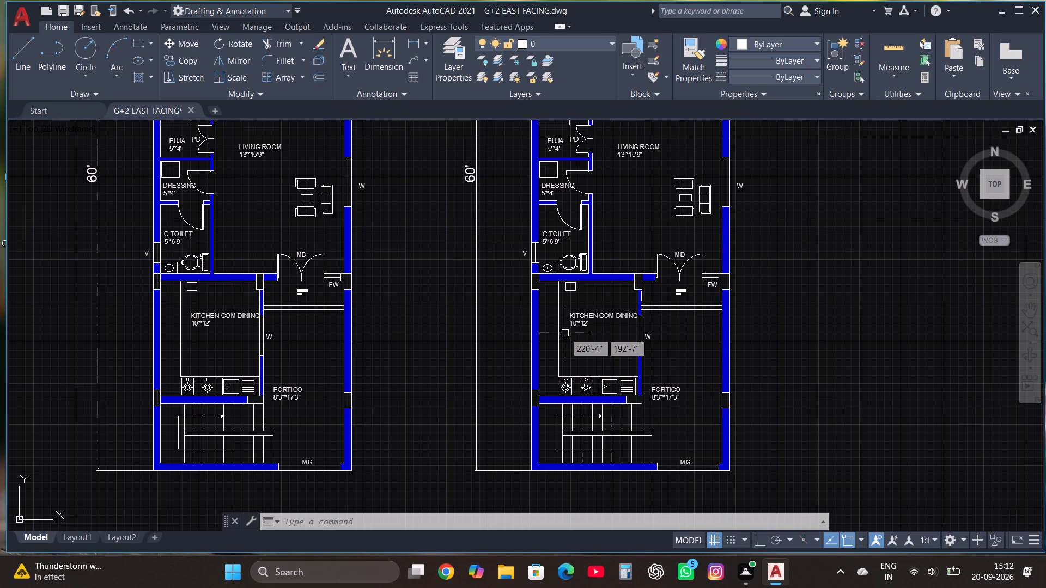
pyautogui.click(556, 347)
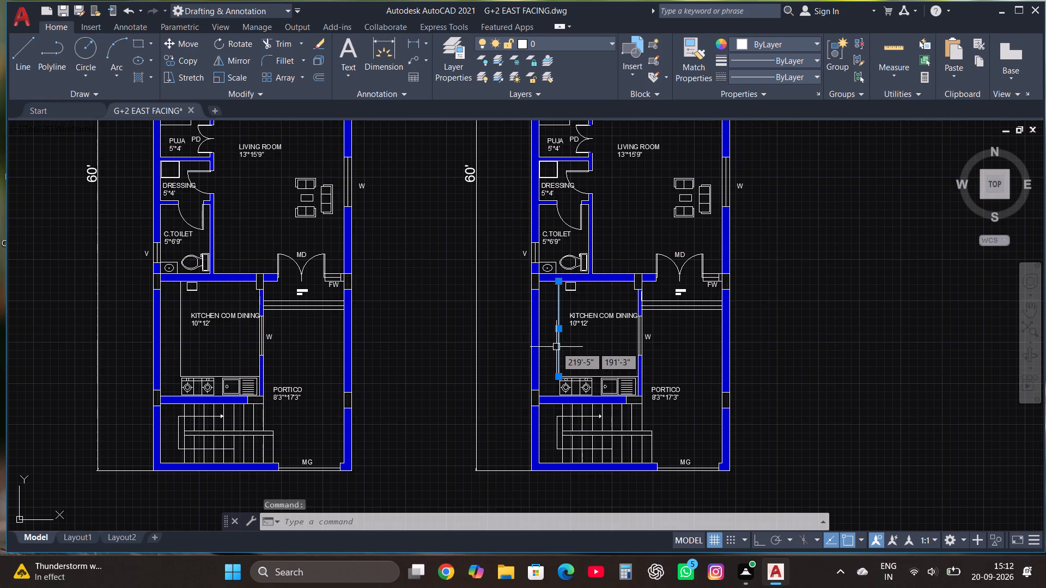
pyautogui.press('Delete')
# Draw a straight line about 2' long extending the cooking counter's front edge west to the kitchen's west wall.
pyautogui.scroll(2, 561, 379)
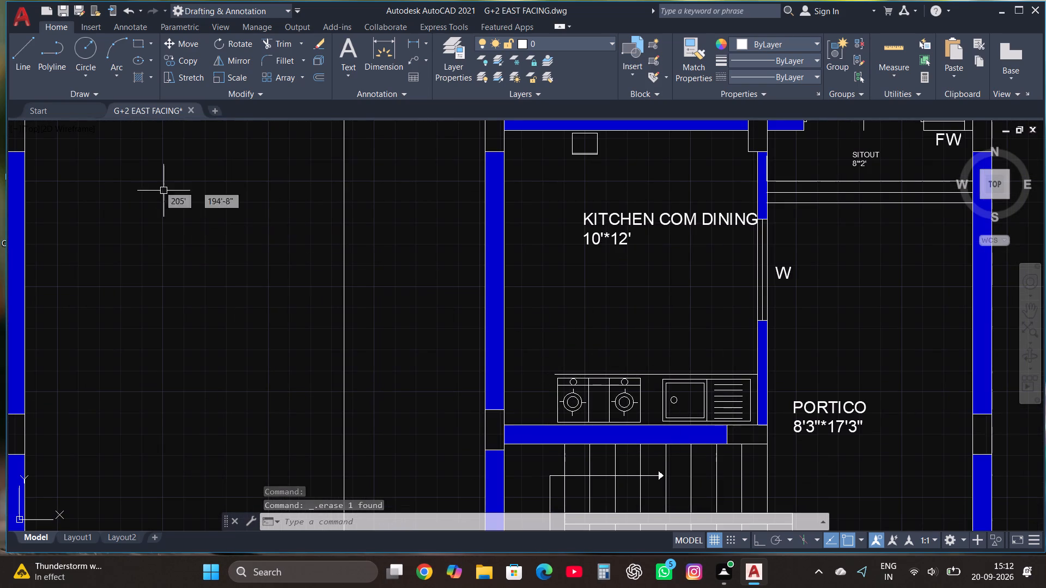
pyautogui.click(28, 47)
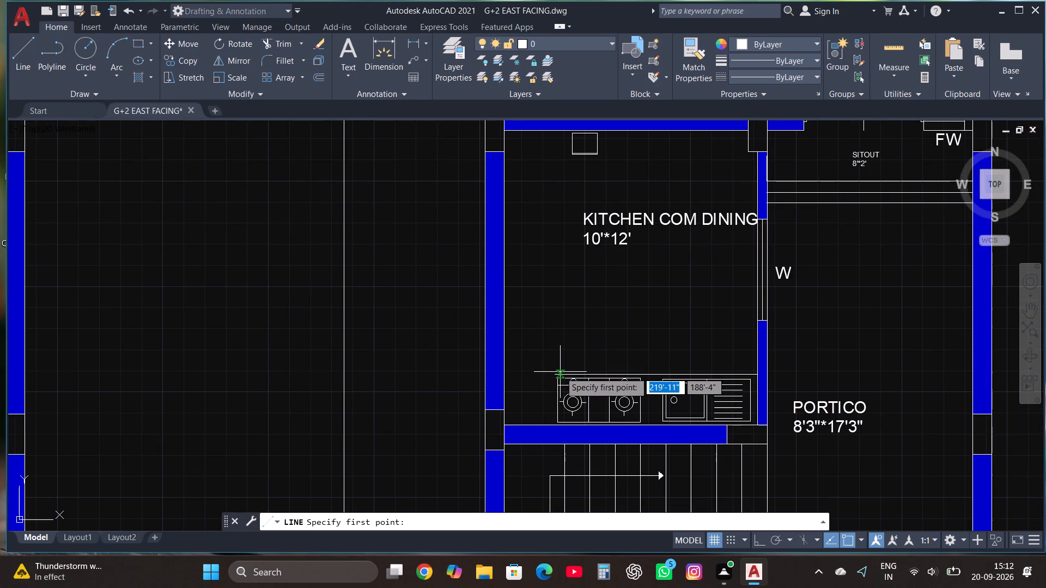
pyautogui.click(555, 373)
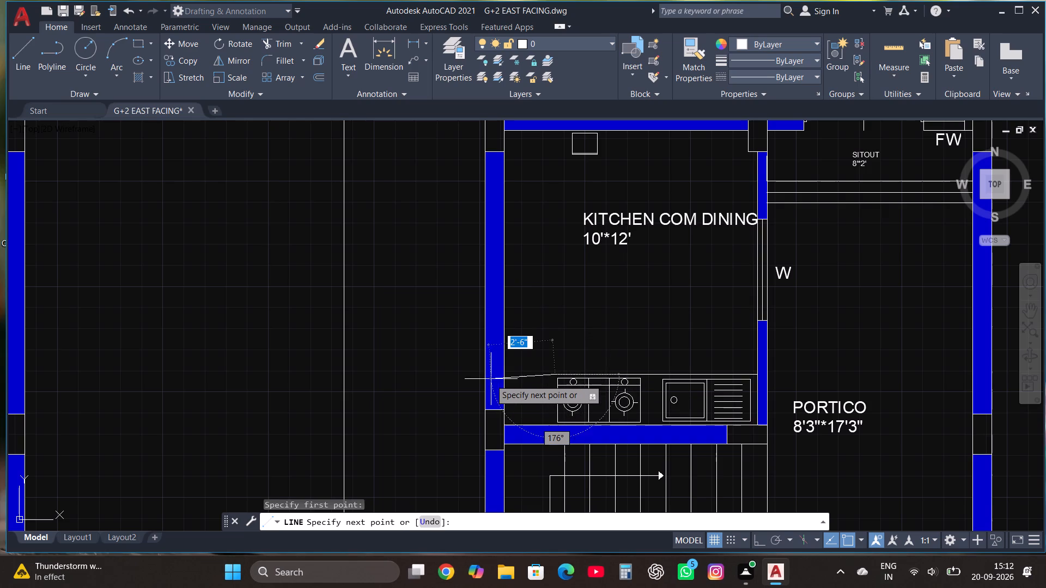
pyautogui.press('F8')
pyautogui.scroll(4, 498, 383)
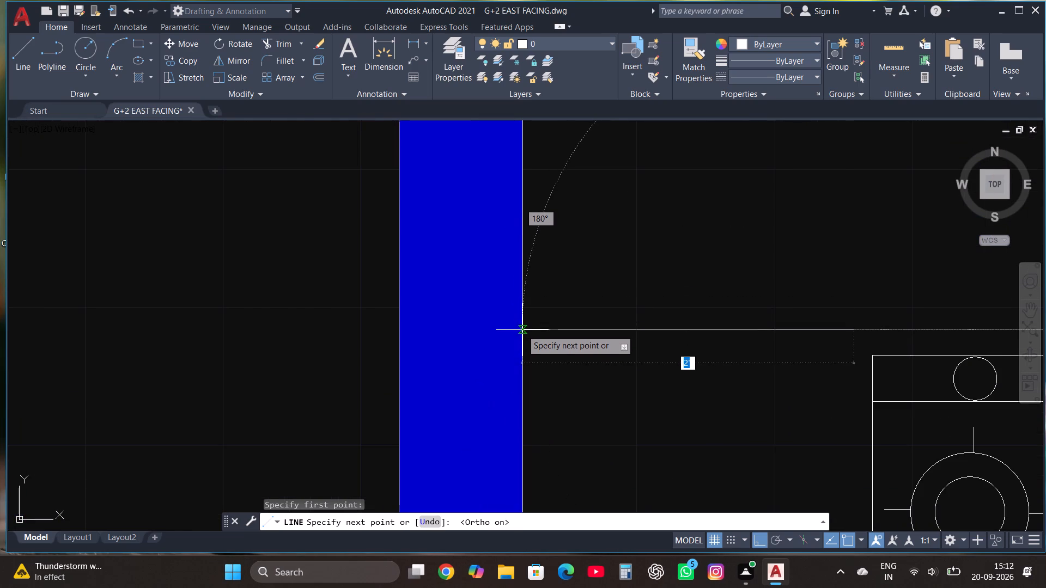
pyautogui.scroll(3, 522, 330)
pyautogui.click(516, 330)
pyautogui.press('Escape')
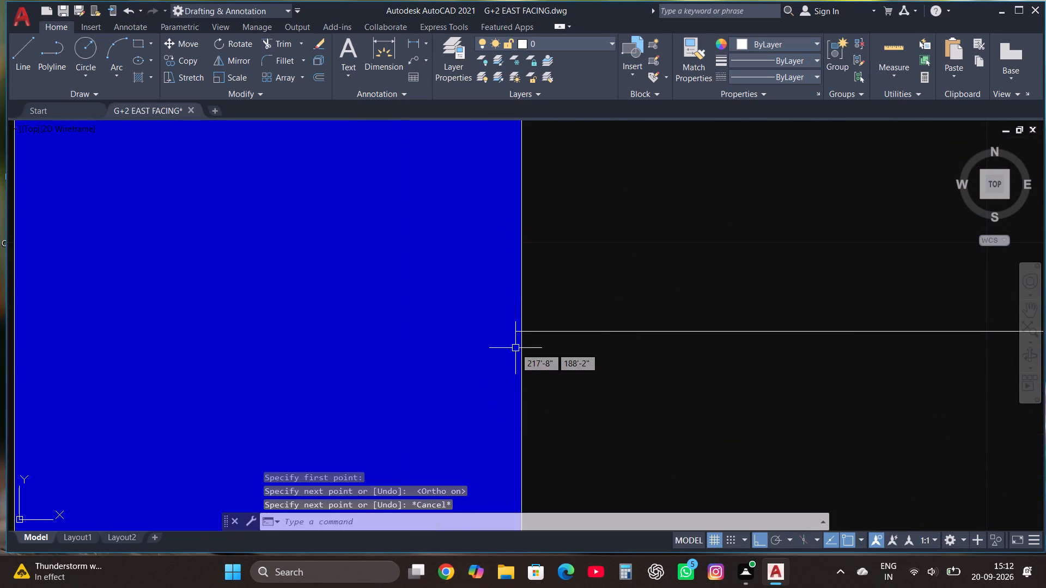
# Trim the counter line's overshoot inside the kitchen's west wall back to the inner face.
pyautogui.scroll(-1, 515, 367)
pyautogui.click(288, 48)
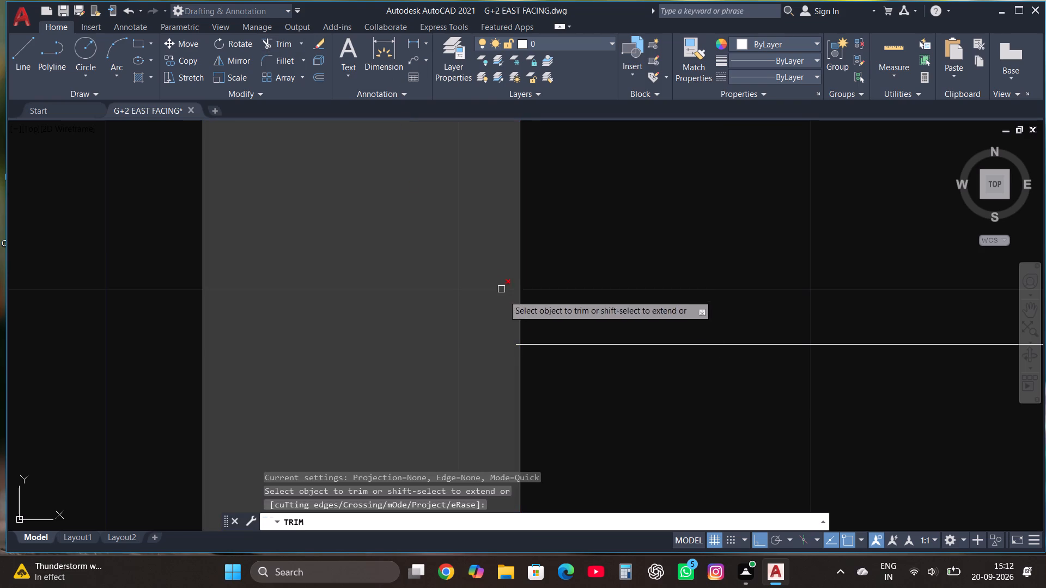
pyautogui.scroll(3, 516, 335)
pyautogui.click(514, 377)
pyautogui.press('Escape')
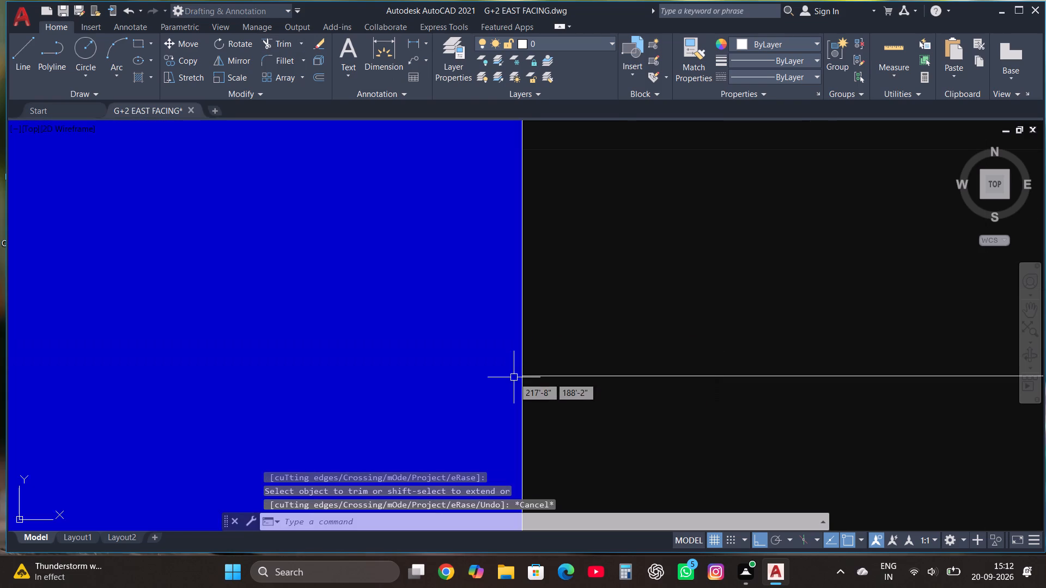
# Draw a line from the counter edge at the west wall's inner face, 6' east and 9'3" north through the kitchen.
pyautogui.scroll(-3, 514, 377)
pyautogui.scroll(-6, 587, 361)
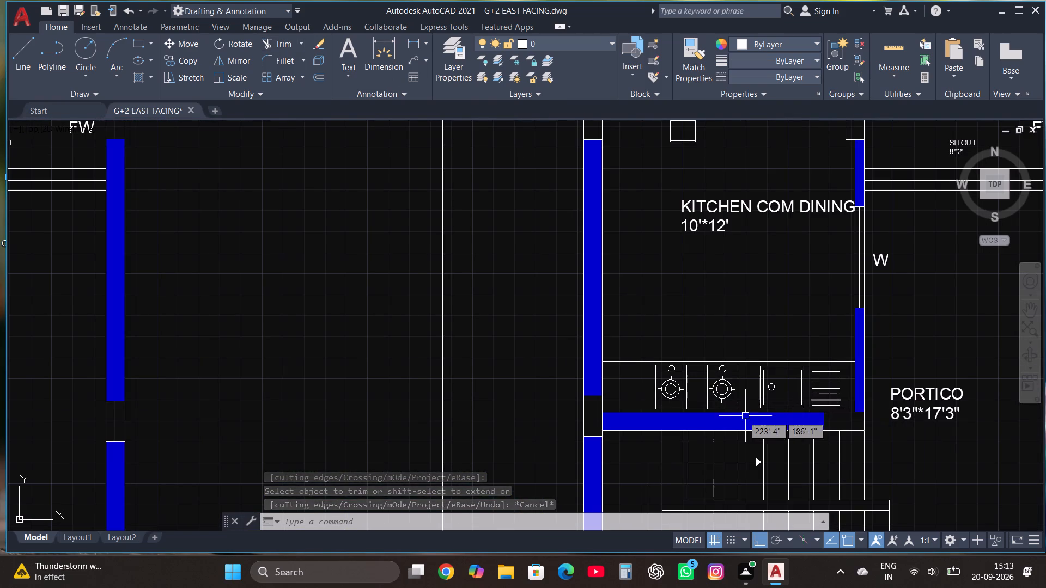
pyautogui.scroll(-1, 737, 418)
pyautogui.scroll(1, 828, 419)
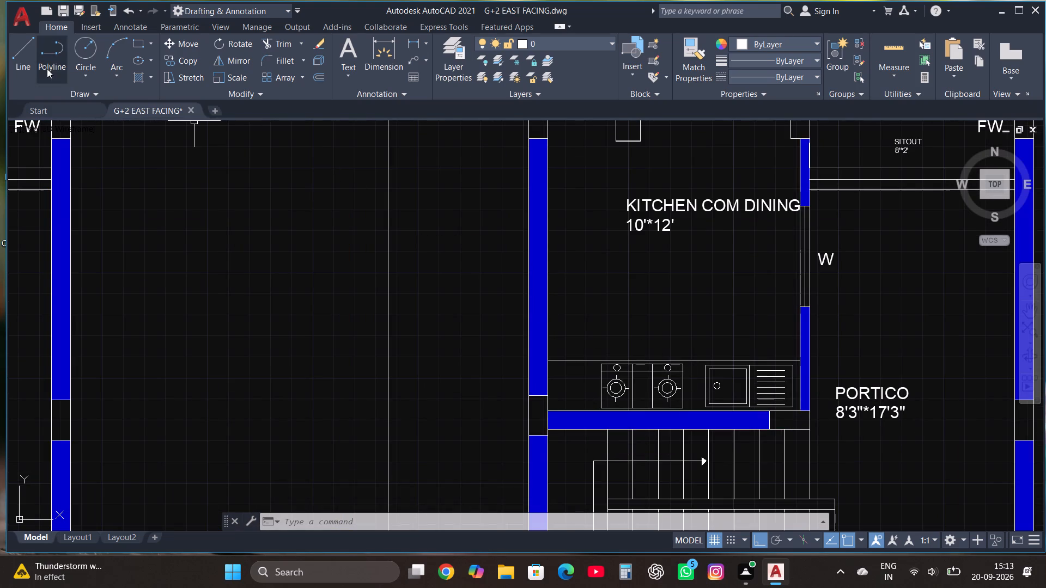
pyautogui.click(20, 52)
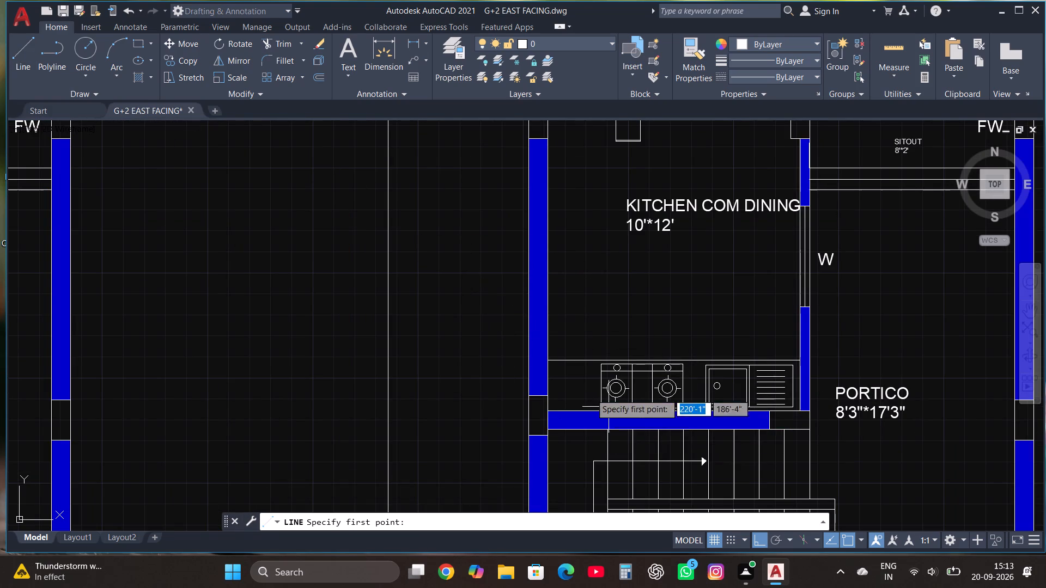
pyautogui.click(546, 363)
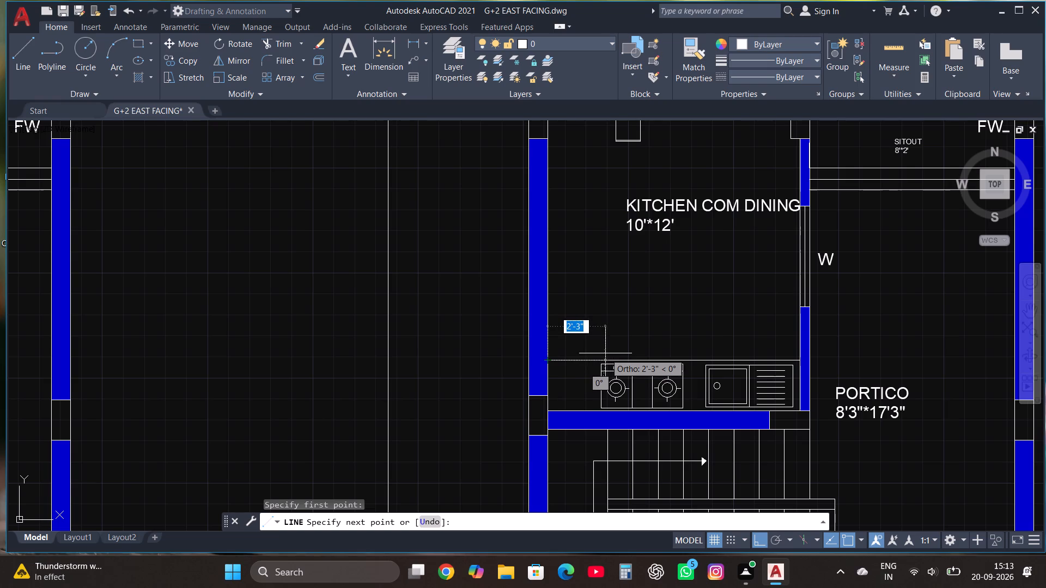
pyautogui.write("6'")
pyautogui.press('Return')
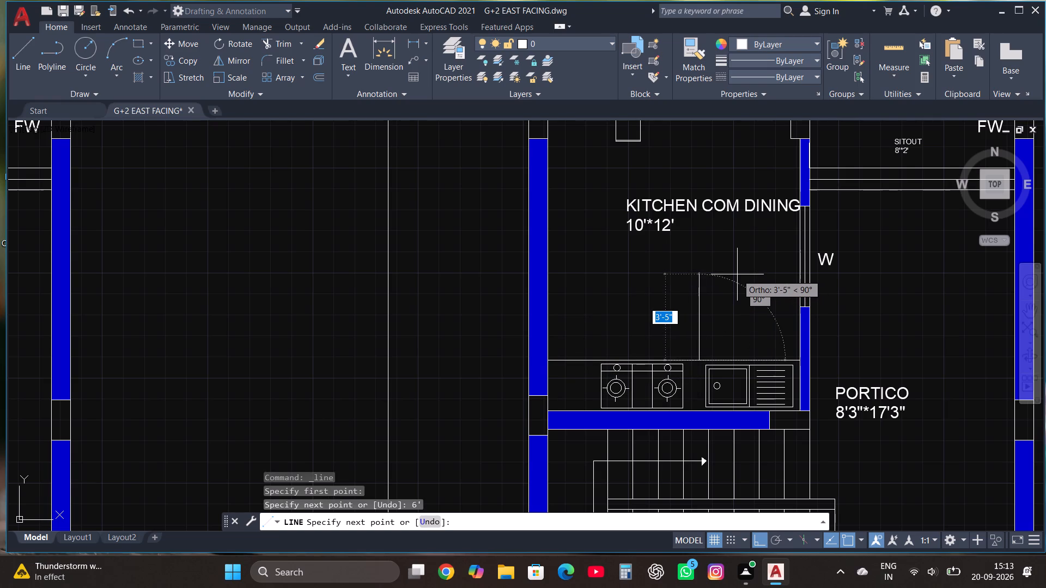
pyautogui.write('9\'3"')
pyautogui.press('Return')
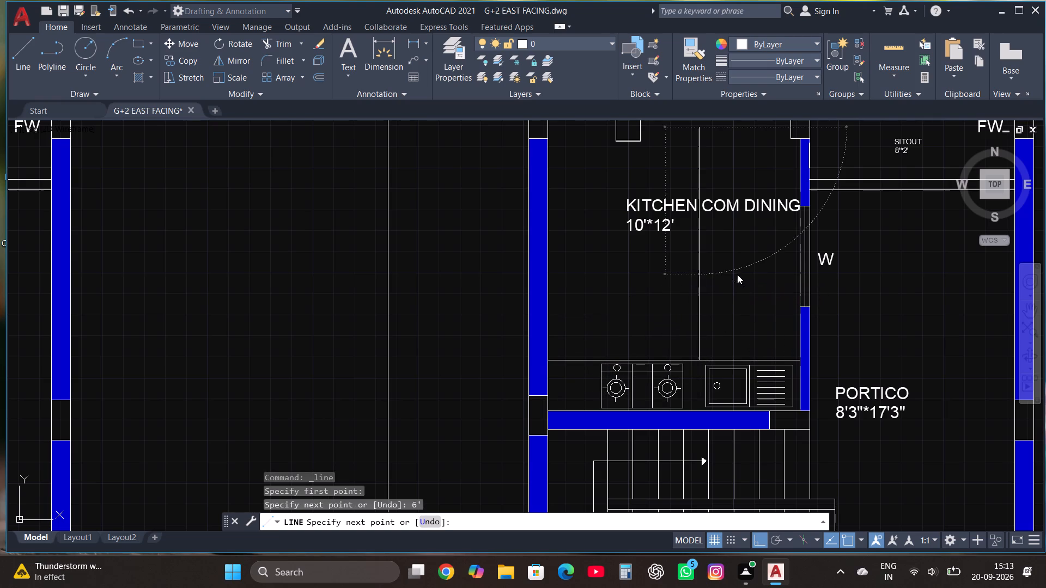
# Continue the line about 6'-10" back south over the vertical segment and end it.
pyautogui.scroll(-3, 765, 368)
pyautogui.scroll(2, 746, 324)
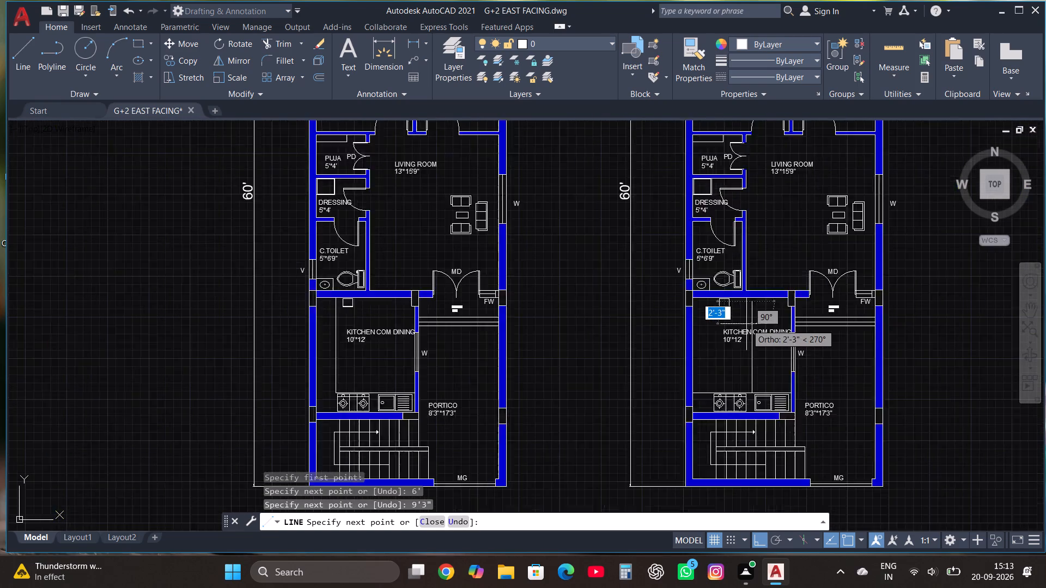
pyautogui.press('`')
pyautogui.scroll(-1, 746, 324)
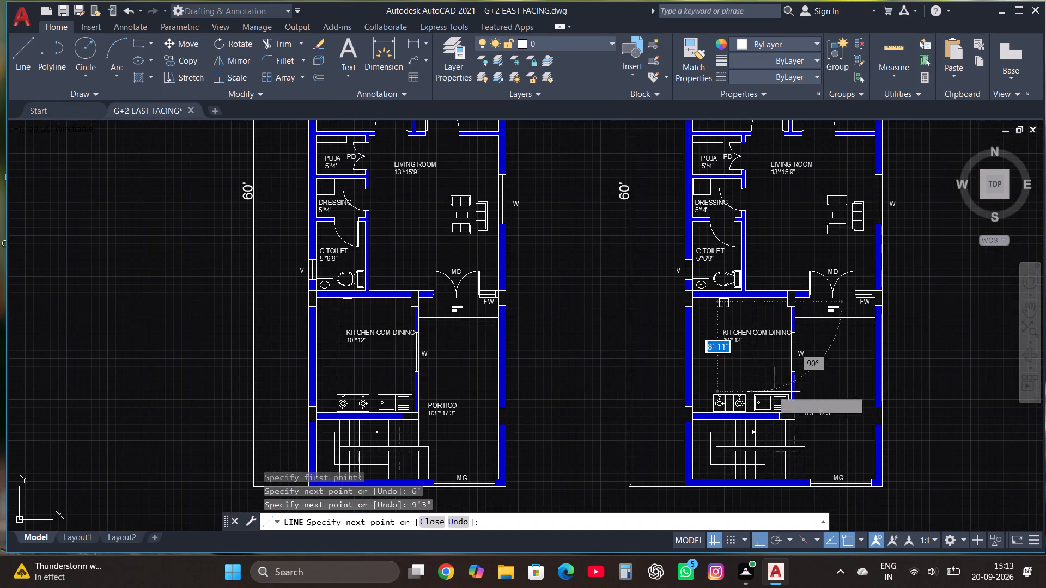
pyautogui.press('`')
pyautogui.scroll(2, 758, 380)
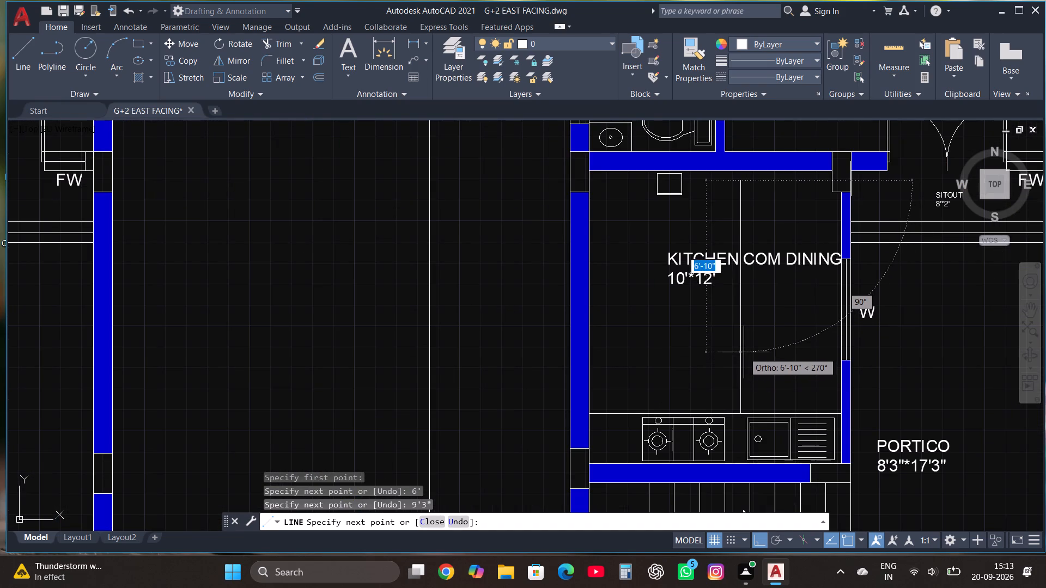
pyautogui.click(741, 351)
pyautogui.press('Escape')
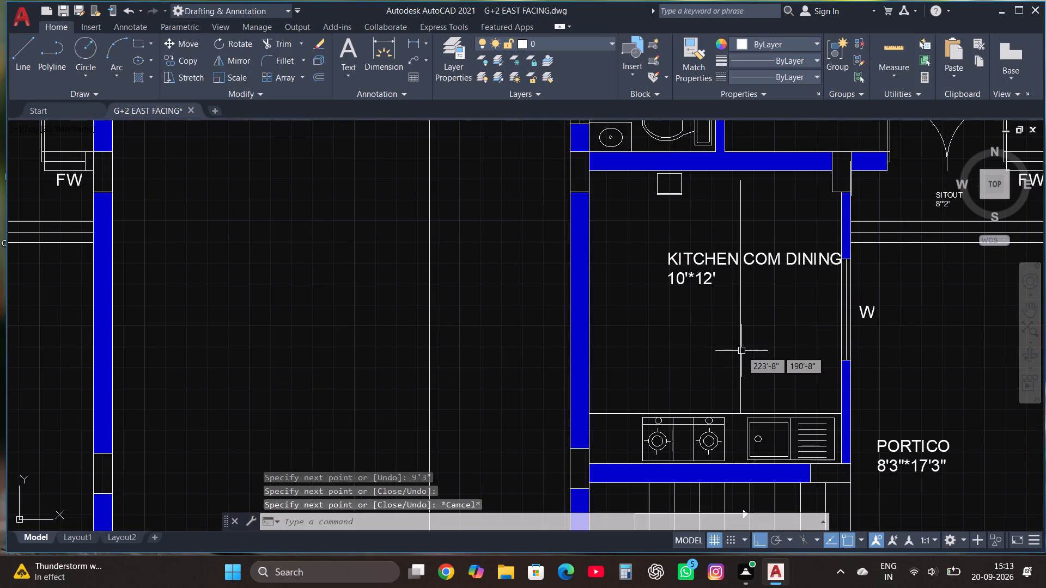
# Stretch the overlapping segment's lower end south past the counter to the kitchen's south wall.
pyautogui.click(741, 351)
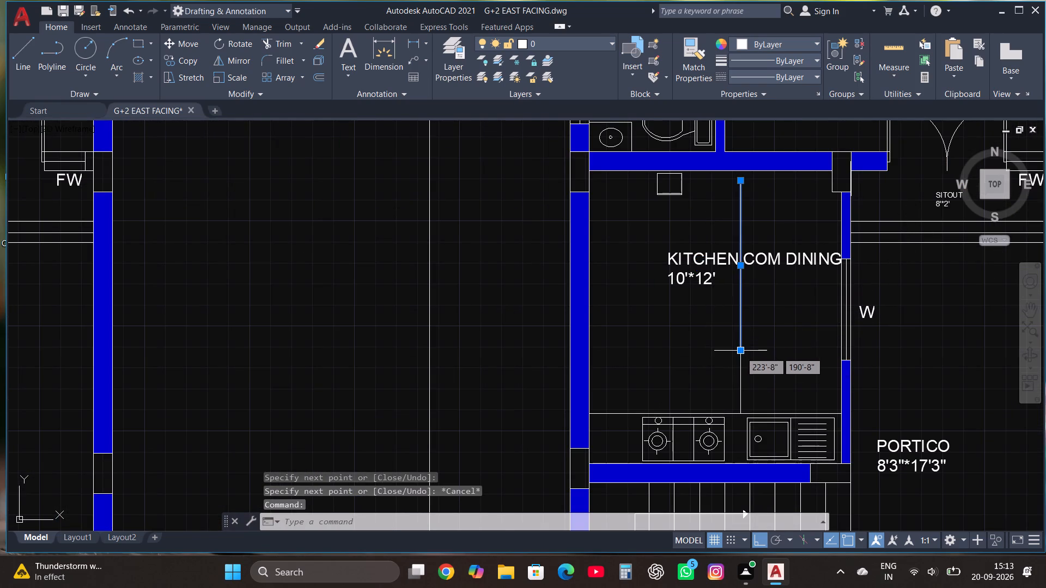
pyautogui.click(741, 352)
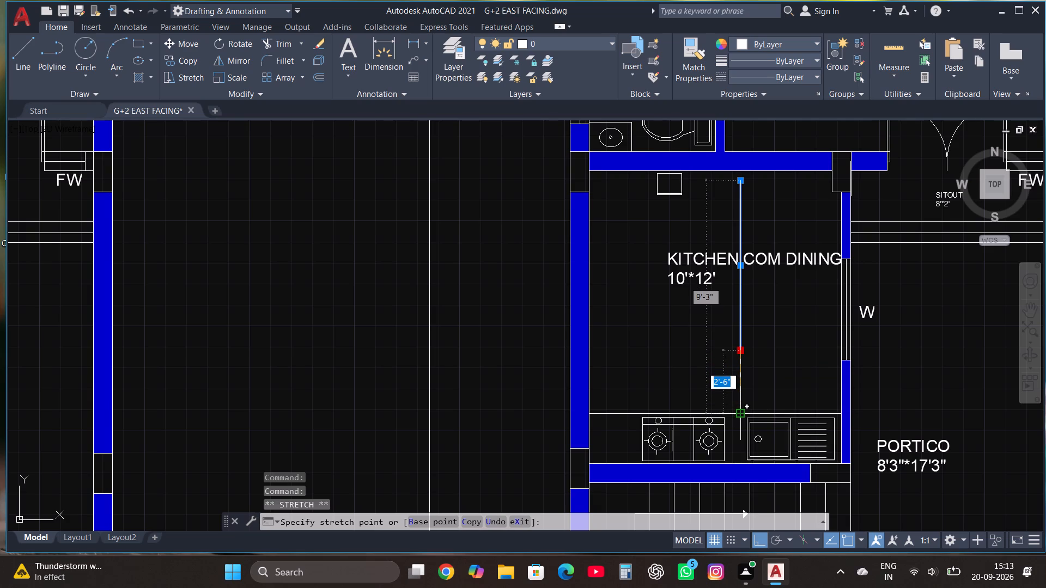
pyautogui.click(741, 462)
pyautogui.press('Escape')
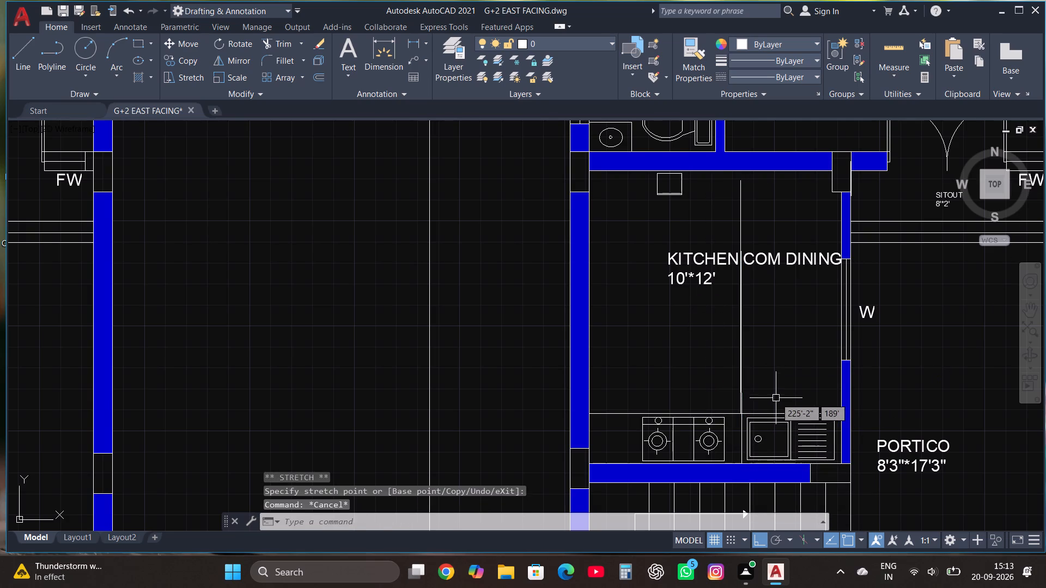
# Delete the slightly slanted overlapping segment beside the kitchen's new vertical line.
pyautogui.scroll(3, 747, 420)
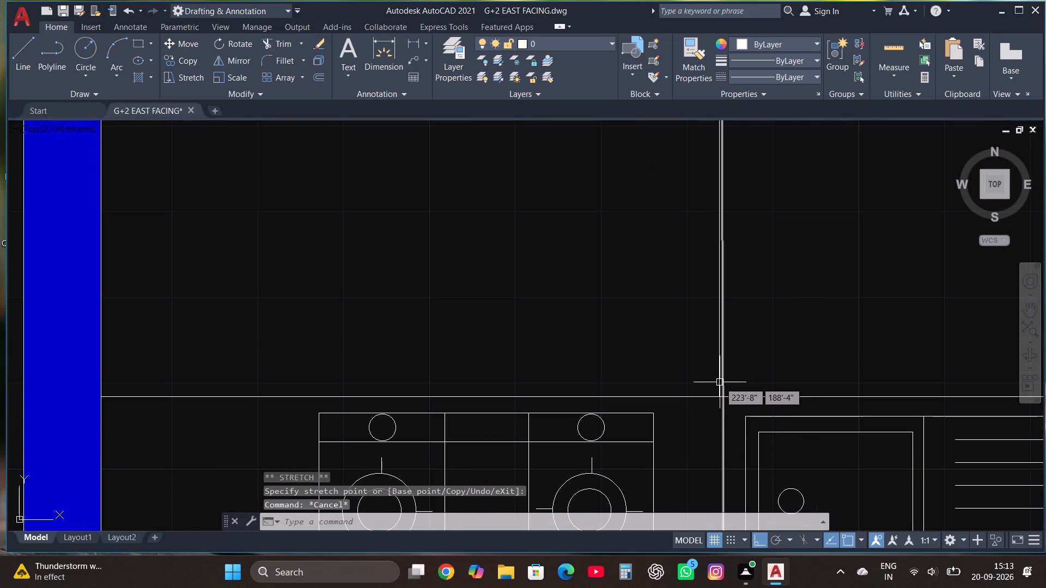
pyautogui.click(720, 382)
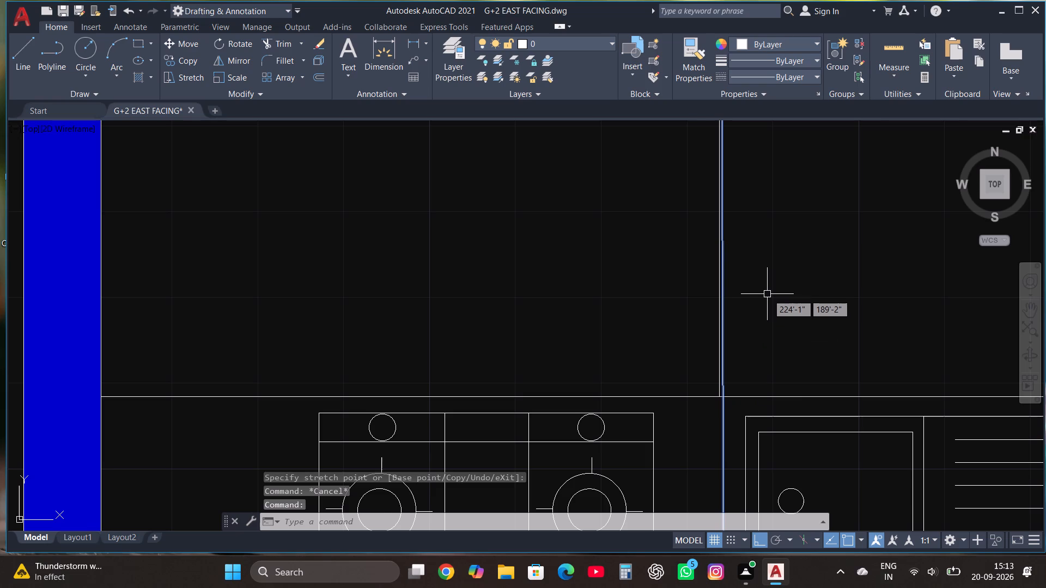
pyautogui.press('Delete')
# Stretch the 9'3" vertical line's lower end south across the counter, just into the kitchen's south wall.
pyautogui.scroll(-4, 765, 328)
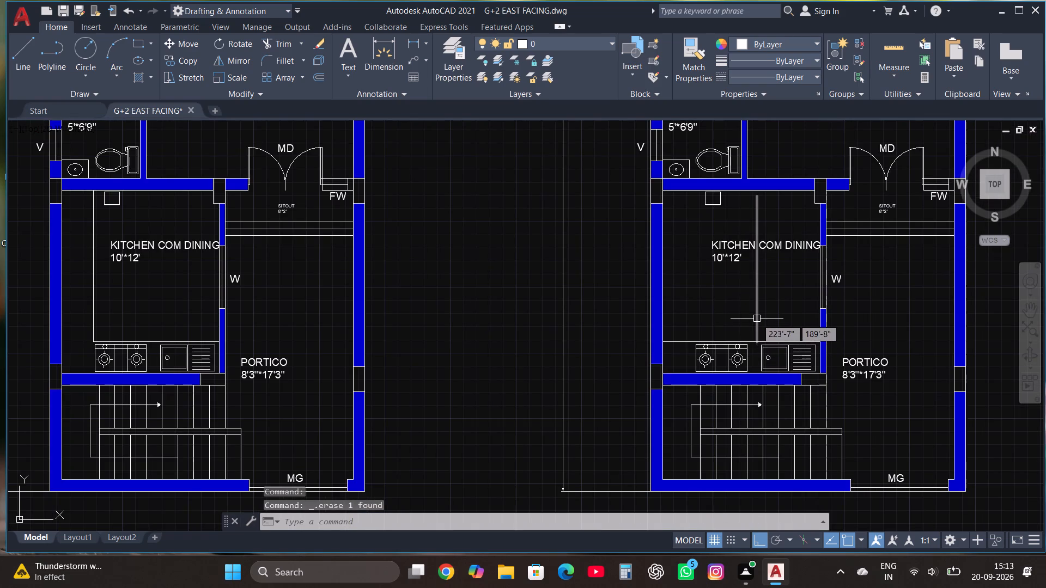
pyautogui.click(757, 318)
pyautogui.scroll(2, 737, 363)
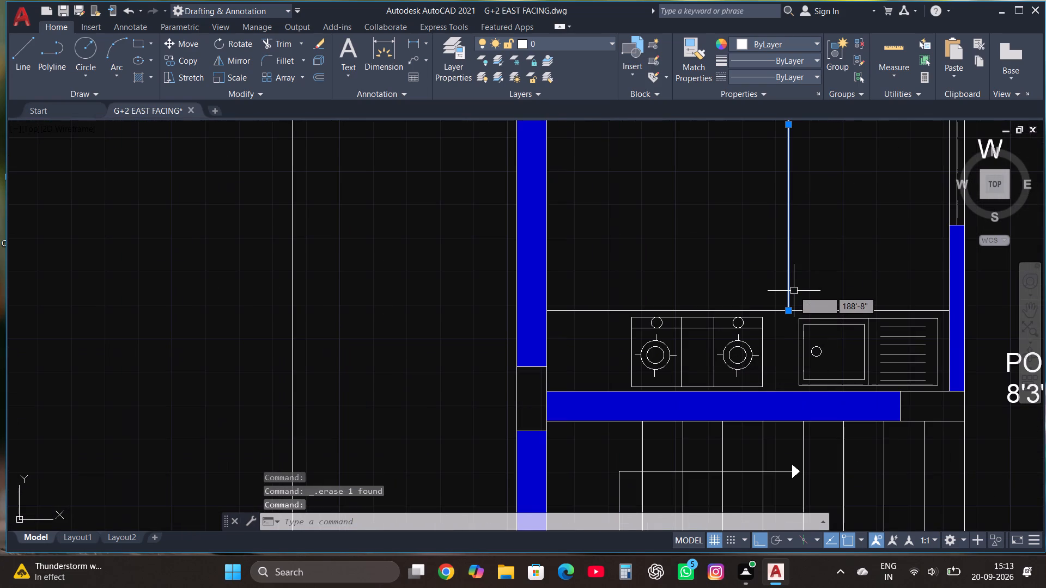
pyautogui.press('F8')
pyautogui.press('F8')
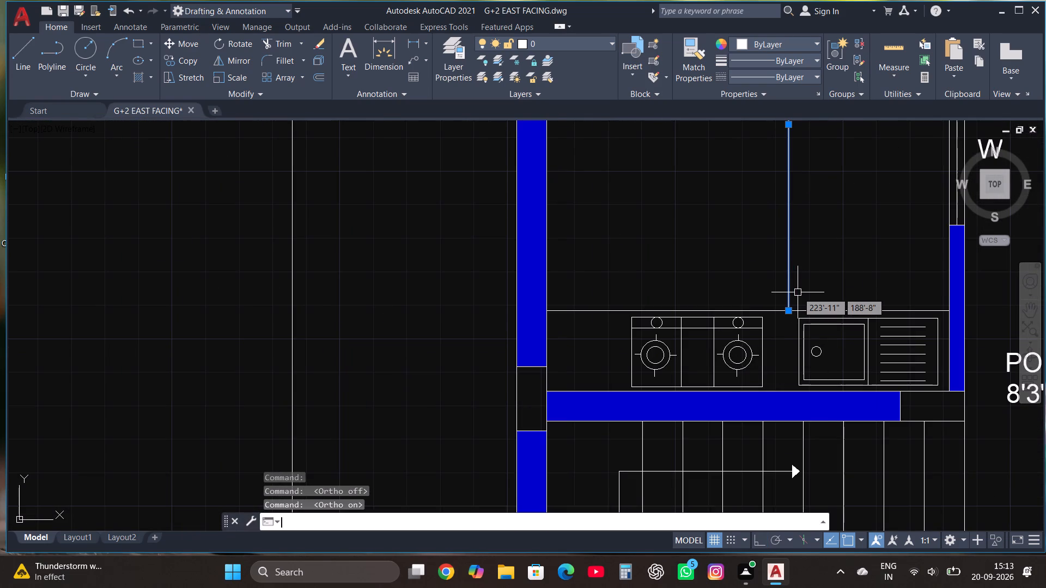
pyautogui.click(787, 312)
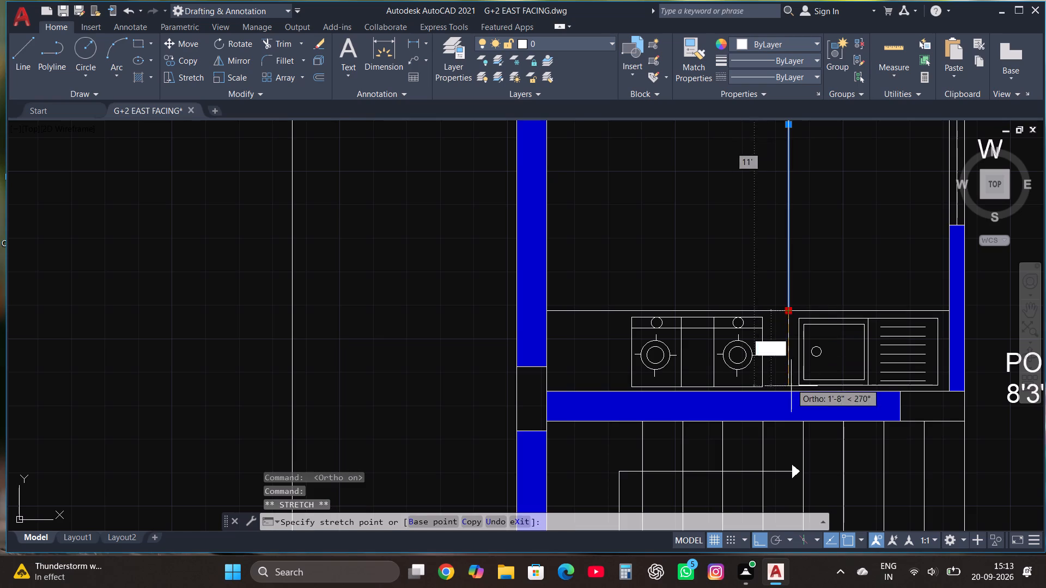
pyautogui.click(791, 400)
pyautogui.press('Escape')
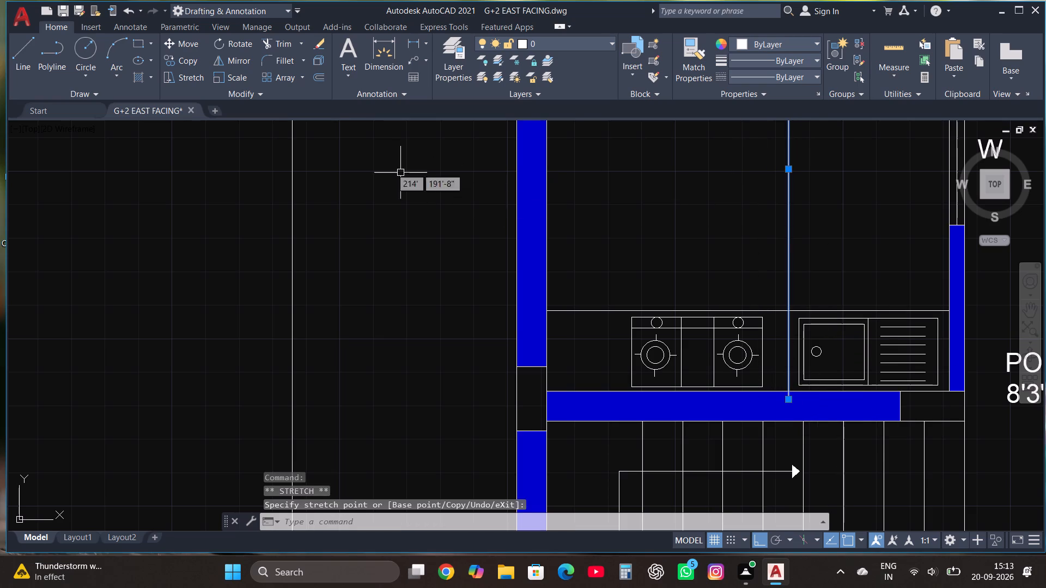
pyautogui.press('Escape')
# Trim the end of the kitchen's 9'3" vertical line where it runs into the blue south wall.
pyautogui.click(284, 44)
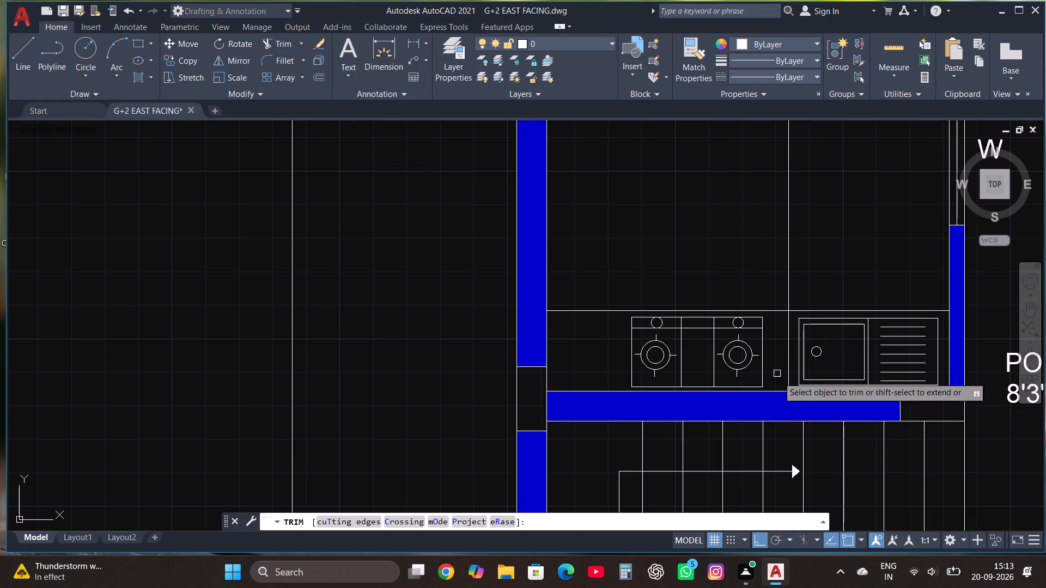
pyautogui.click(788, 402)
pyautogui.press('Escape')
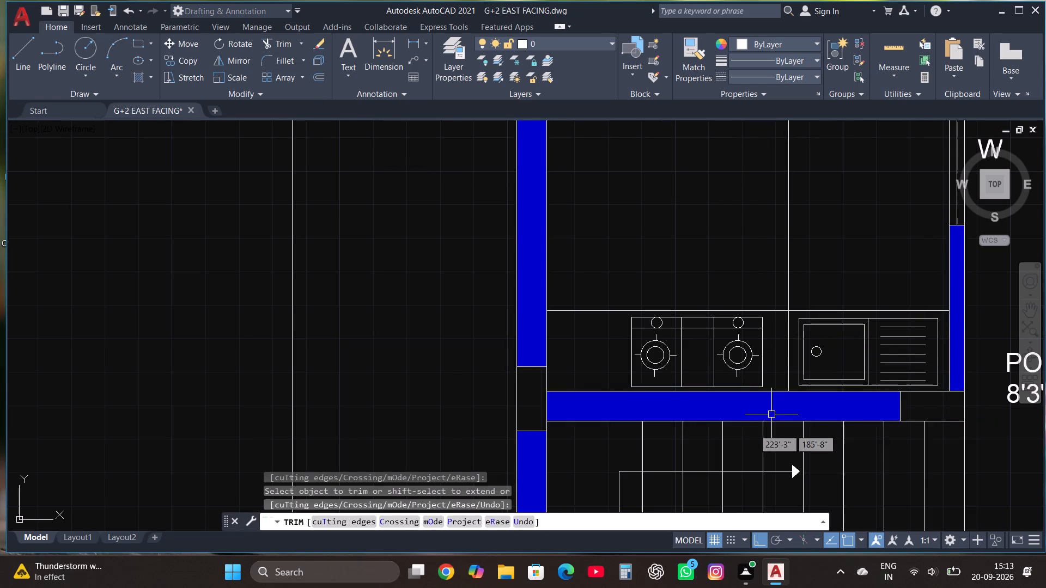
# Offset the kitchen's vertical partition line 4.5" to the east.
pyautogui.scroll(-1, 753, 429)
pyautogui.click(776, 341)
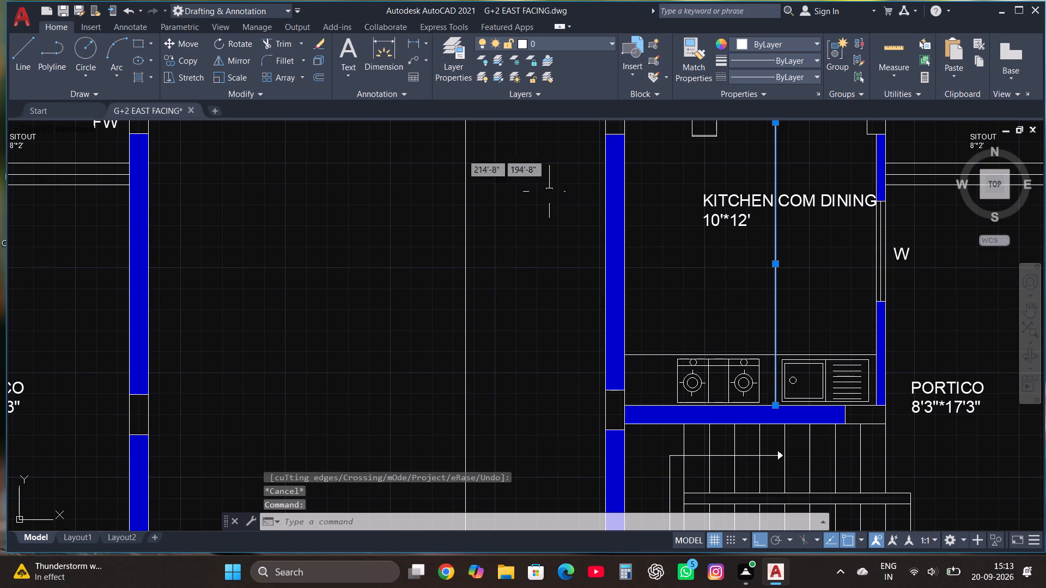
pyautogui.click(319, 78)
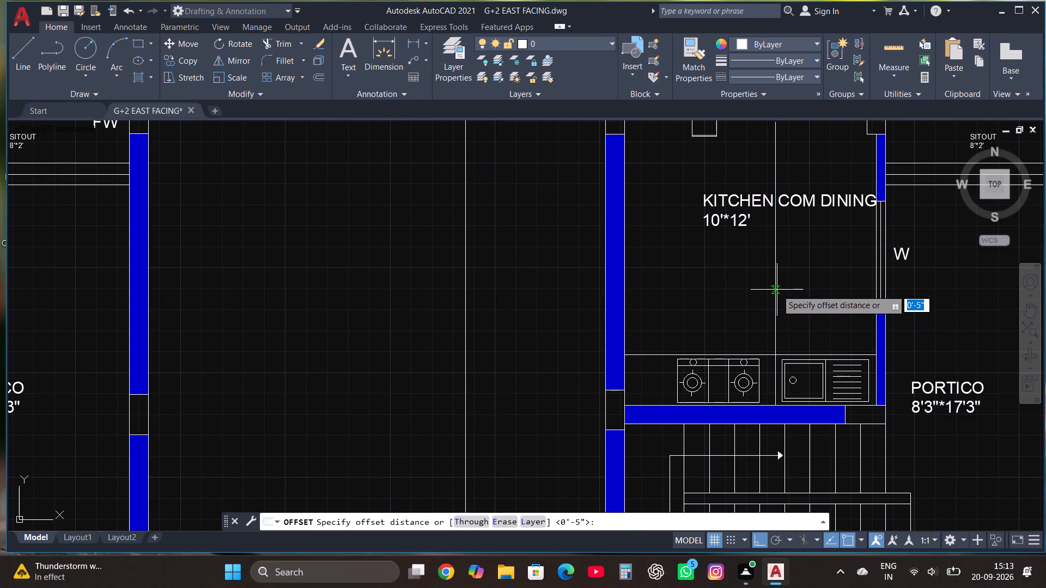
pyautogui.click(777, 290)
pyautogui.click(781, 291)
pyautogui.write('4.5"')
pyautogui.press('Return')
pyautogui.press('Escape')
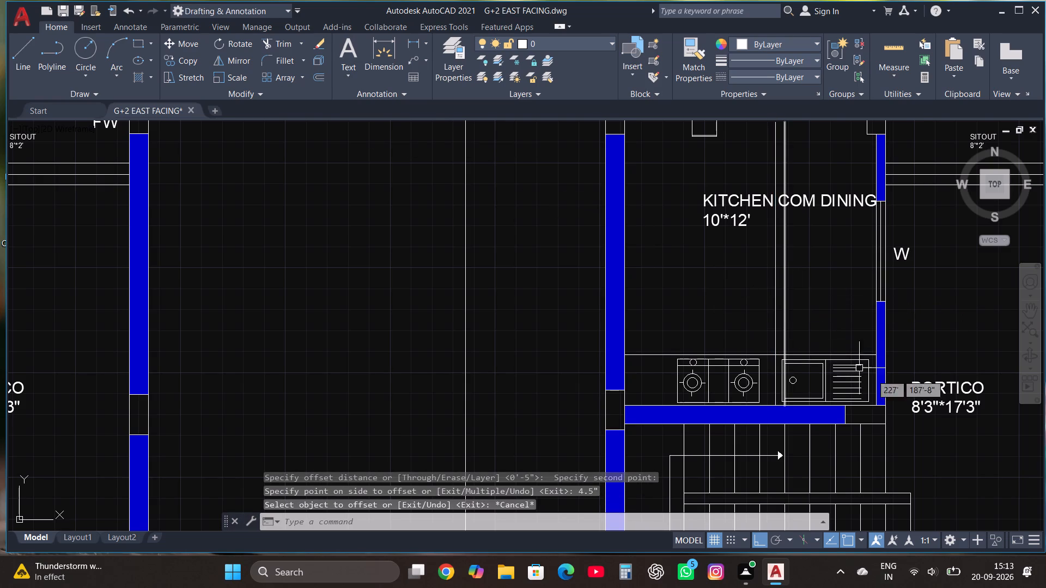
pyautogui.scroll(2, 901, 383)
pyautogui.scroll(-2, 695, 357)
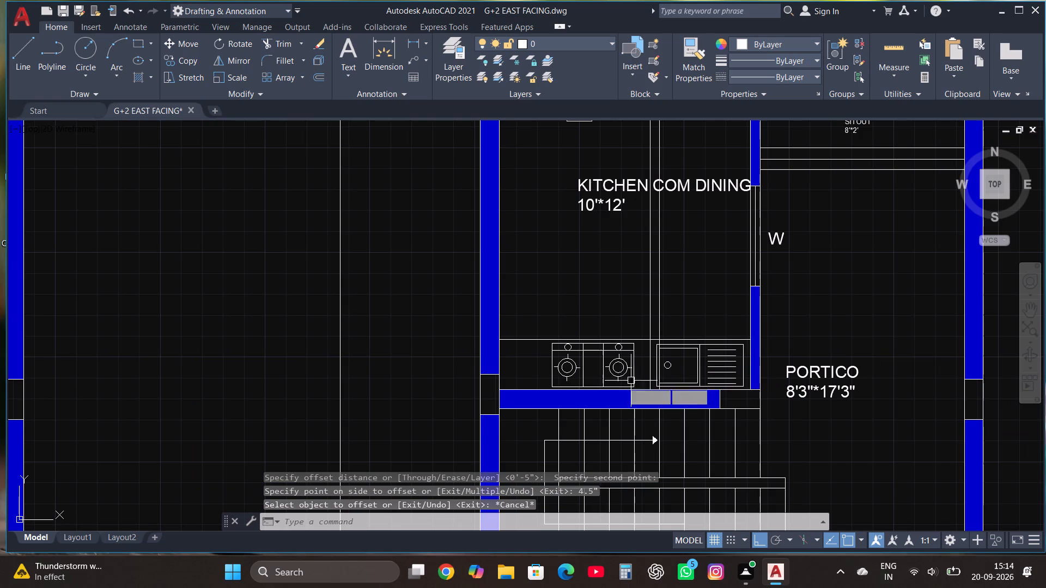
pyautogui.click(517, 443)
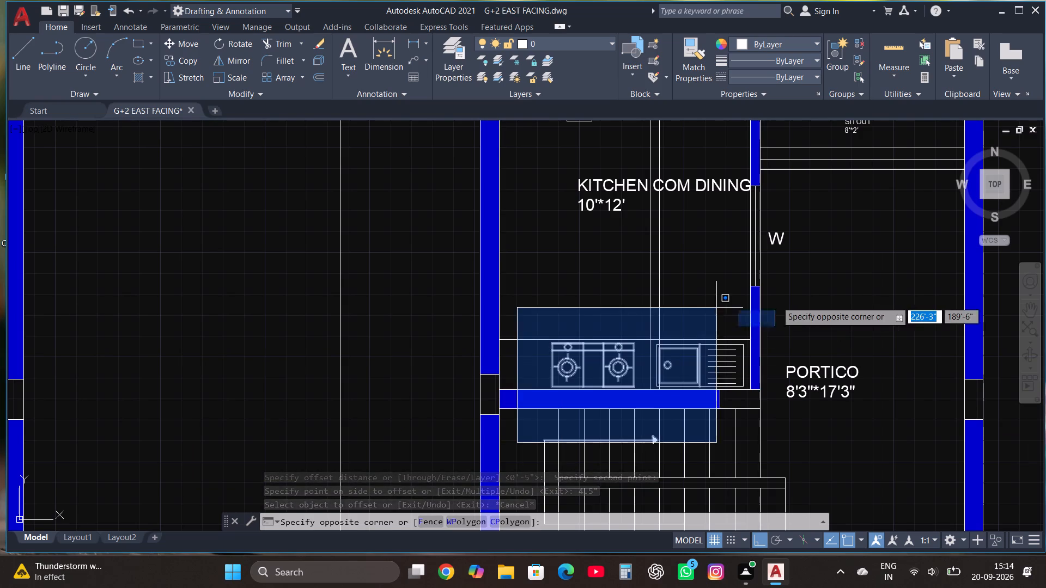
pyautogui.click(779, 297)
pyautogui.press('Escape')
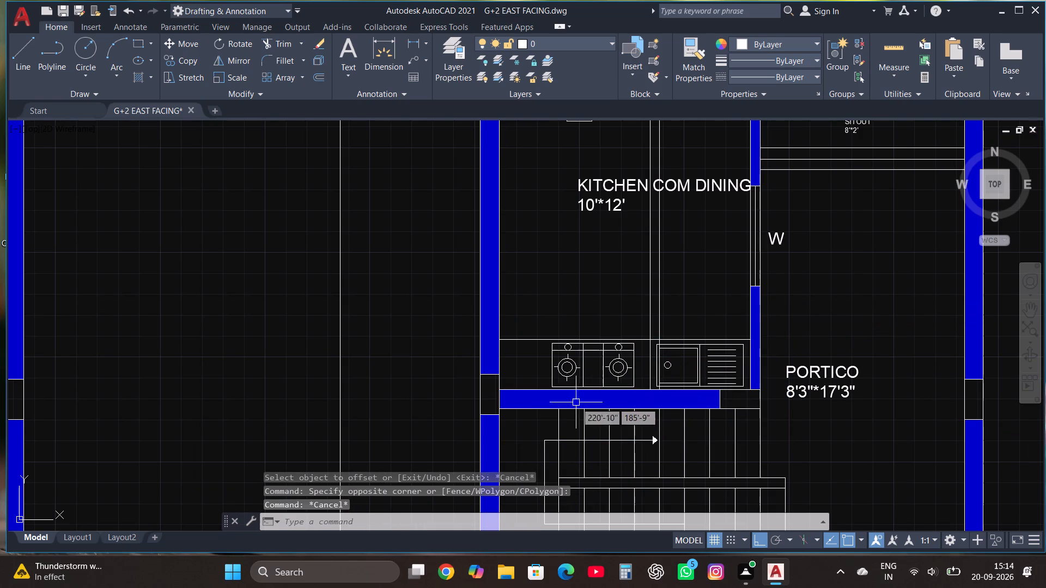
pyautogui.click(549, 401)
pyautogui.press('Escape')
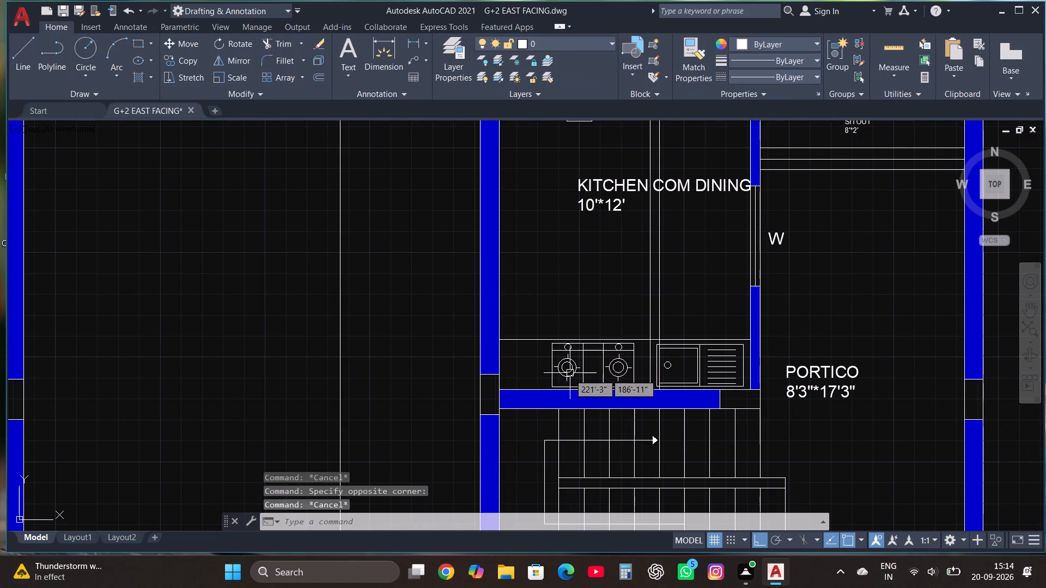
# Scale down the kitchen counter's stove and sink together from a base point near the stove's lower edge.
pyautogui.click(545, 419)
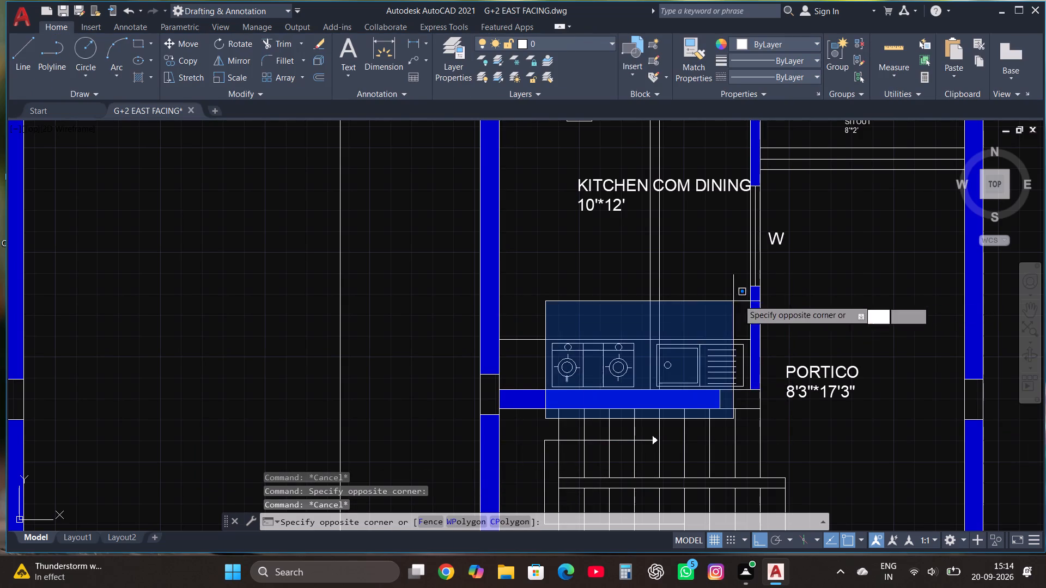
pyautogui.click(749, 295)
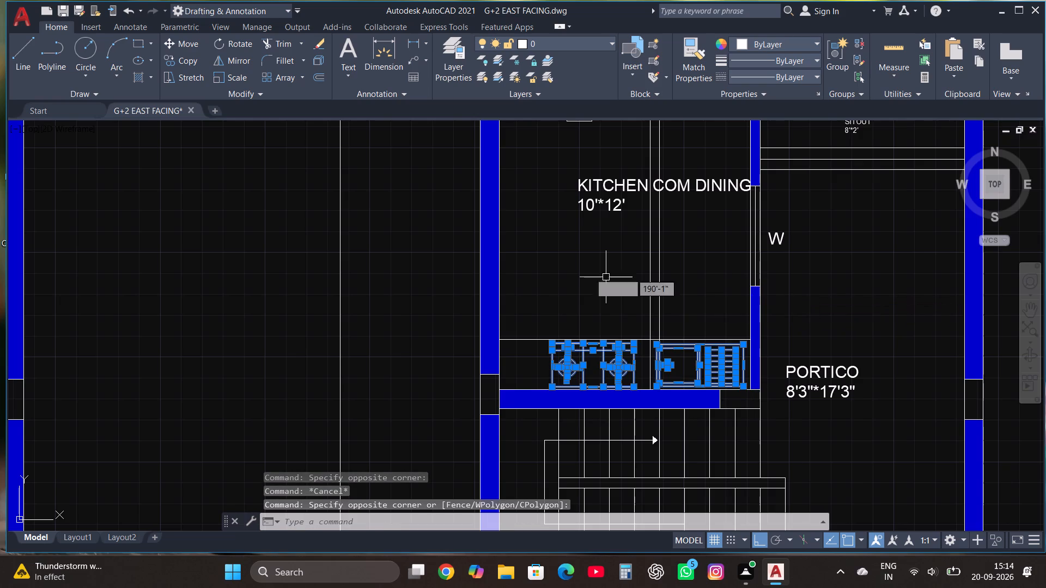
pyautogui.click(231, 75)
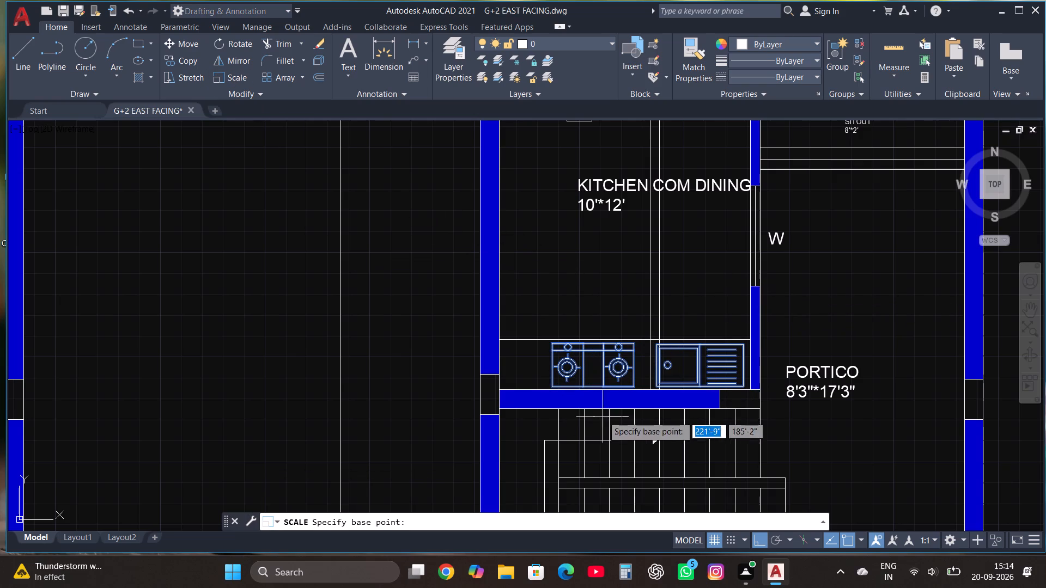
pyautogui.click(563, 382)
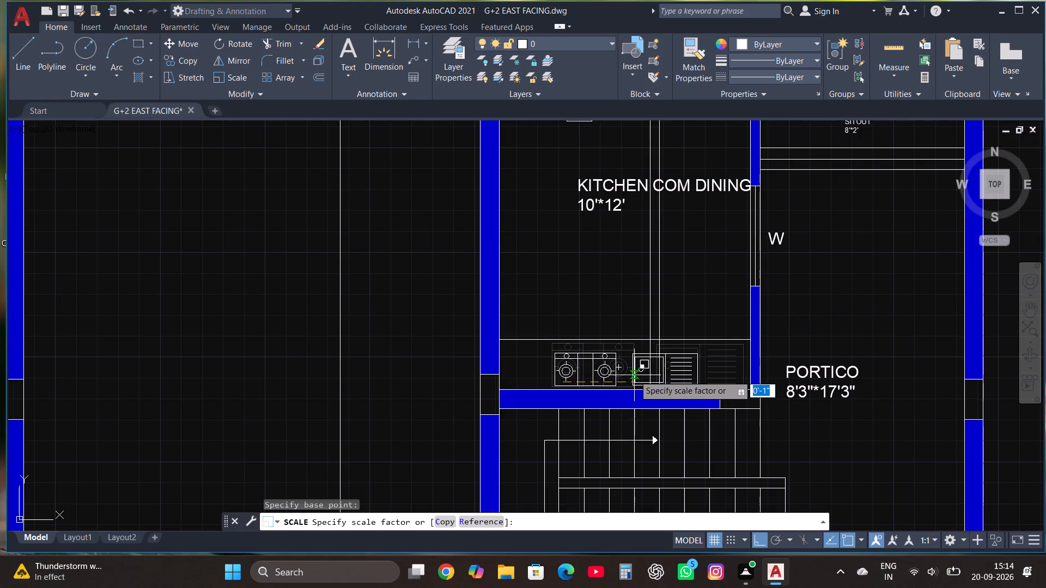
pyautogui.click(625, 374)
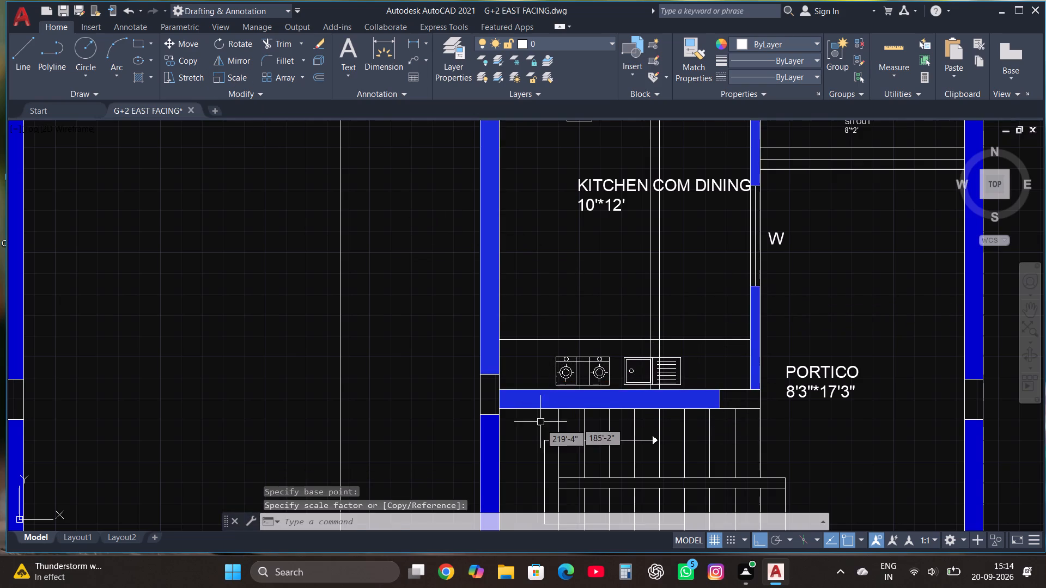
# Move the reduced stove and sink west along the counter, clear of the new double-line partition.
pyautogui.click(539, 425)
pyautogui.click(686, 350)
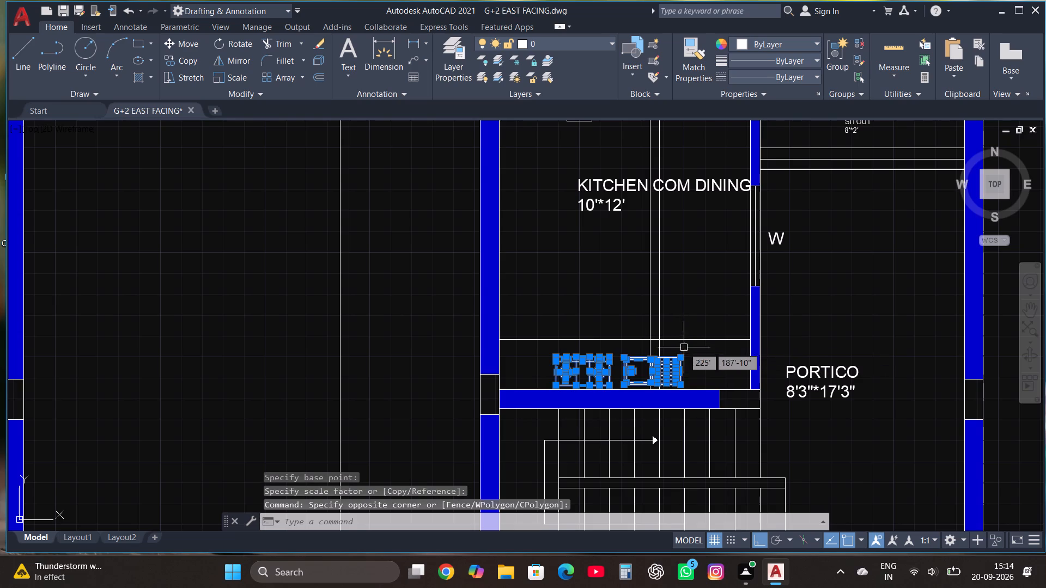
pyautogui.click(186, 45)
pyautogui.click(629, 358)
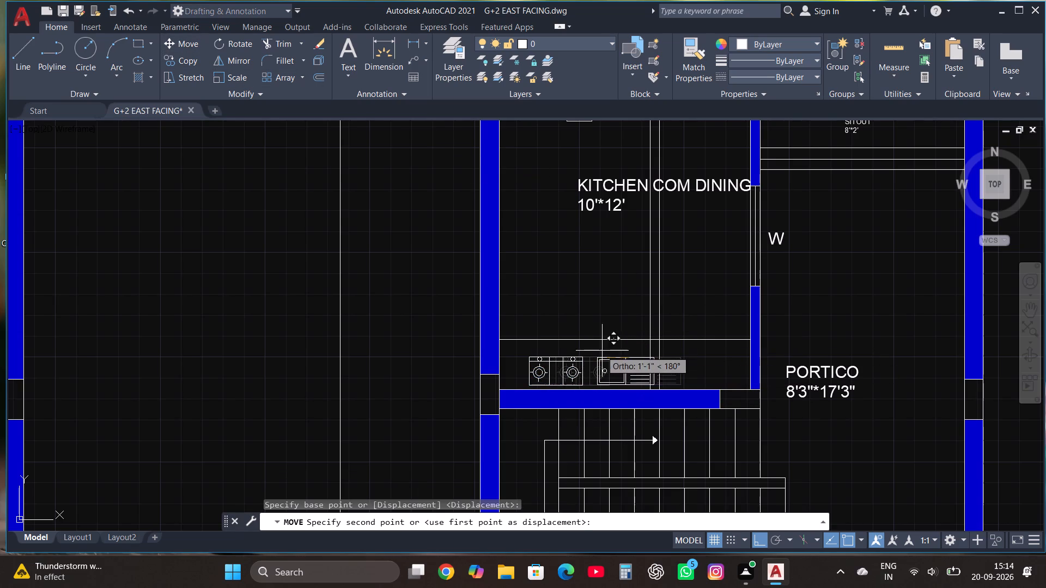
pyautogui.click(587, 346)
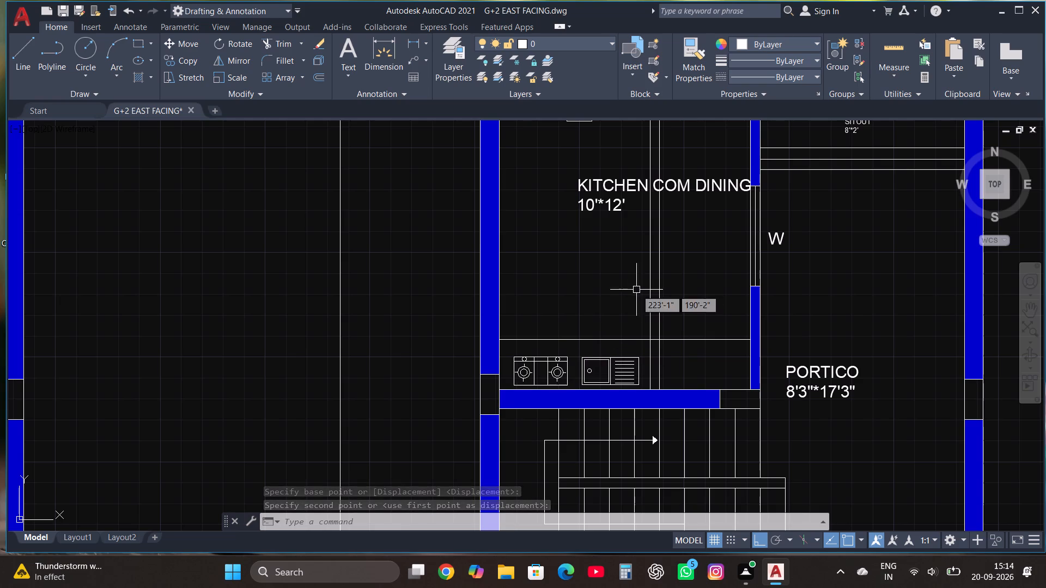
# Trim the counter's front edge east of the new partition and between the partition's two lines.
pyautogui.scroll(-1, 675, 236)
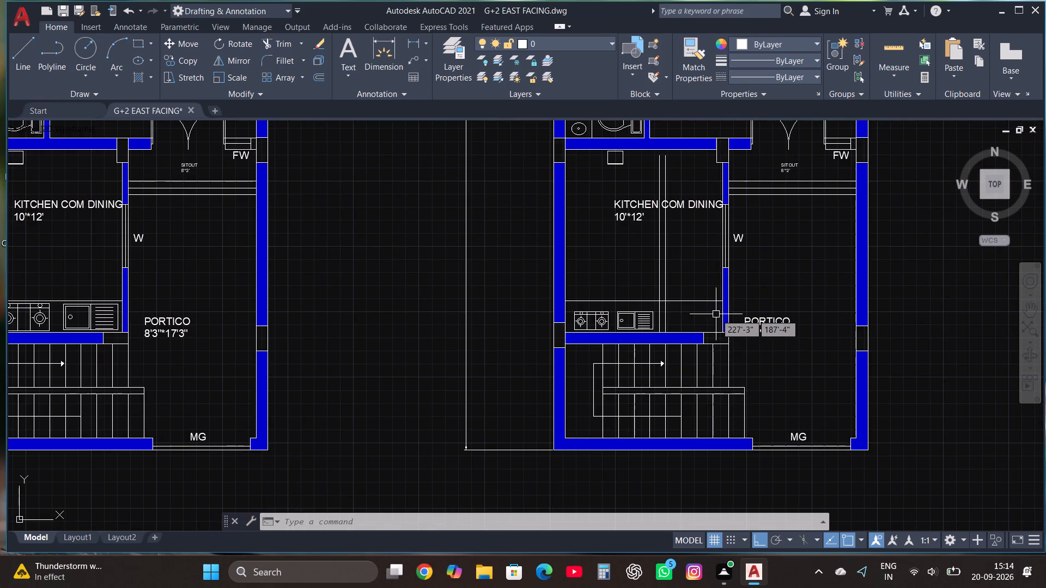
pyautogui.scroll(1, 716, 314)
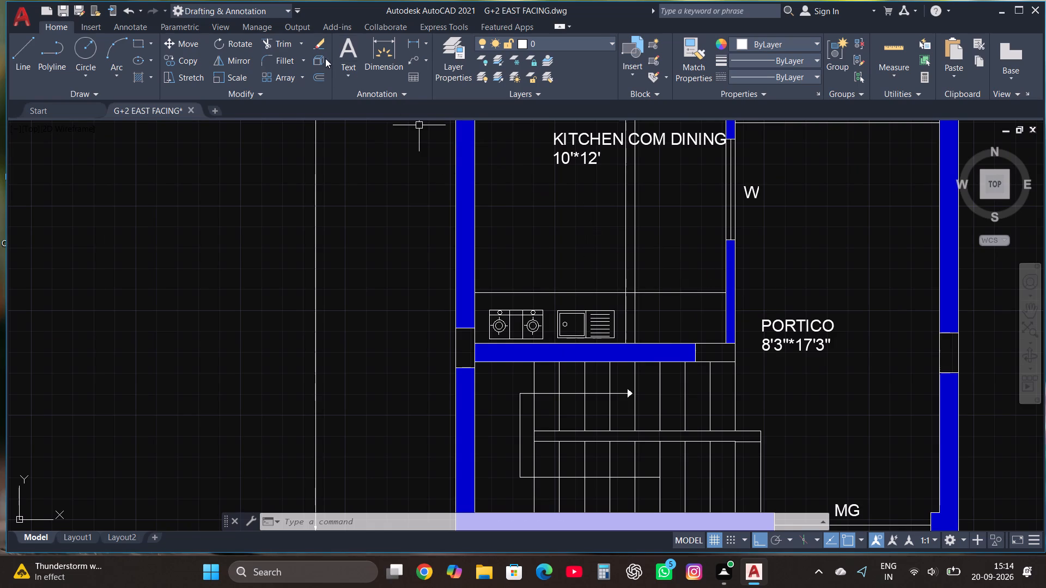
pyautogui.click(281, 47)
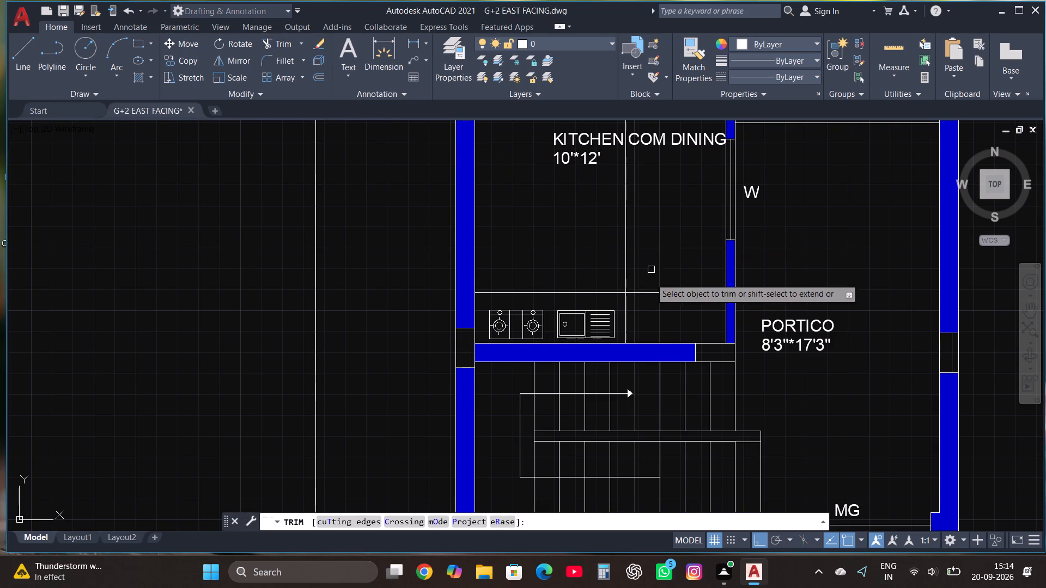
pyautogui.click(647, 294)
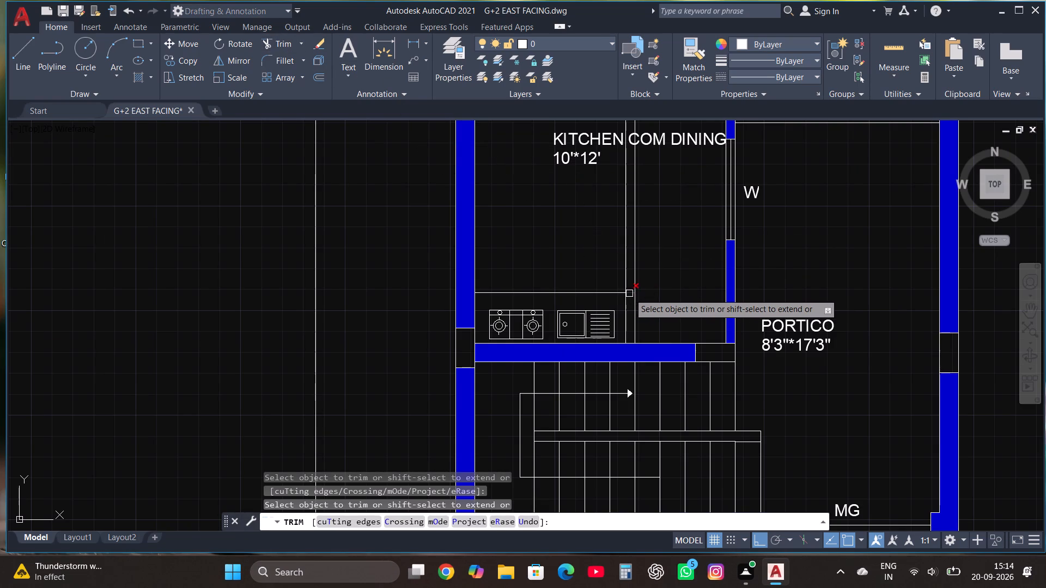
pyautogui.click(629, 293)
pyautogui.press('Escape')
# Draw a line from the partition's southeast corner 8' east into the portico, continuing 9'3" north.
pyautogui.scroll(-1, 692, 395)
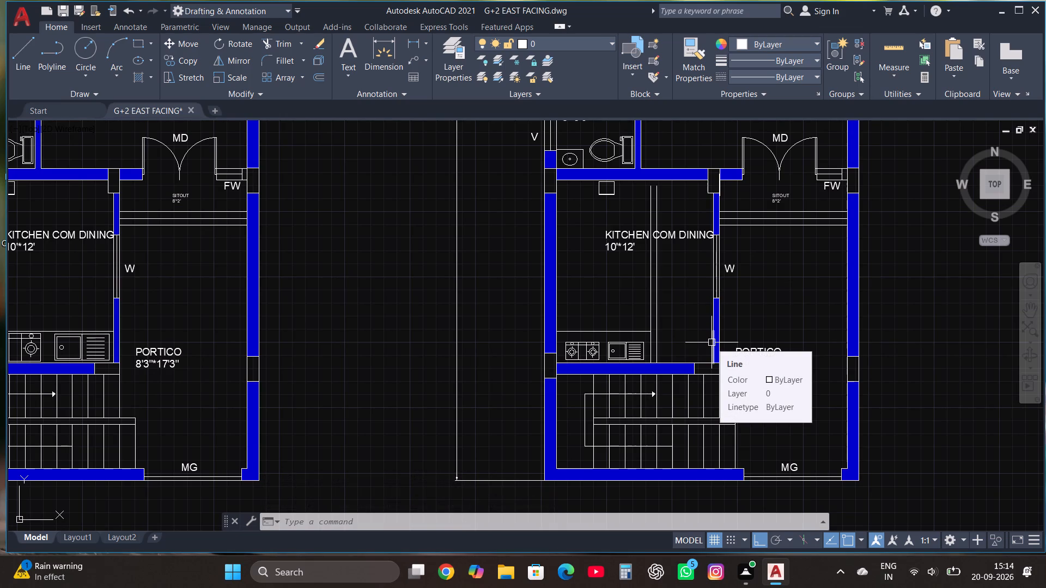
pyautogui.scroll(1, 759, 371)
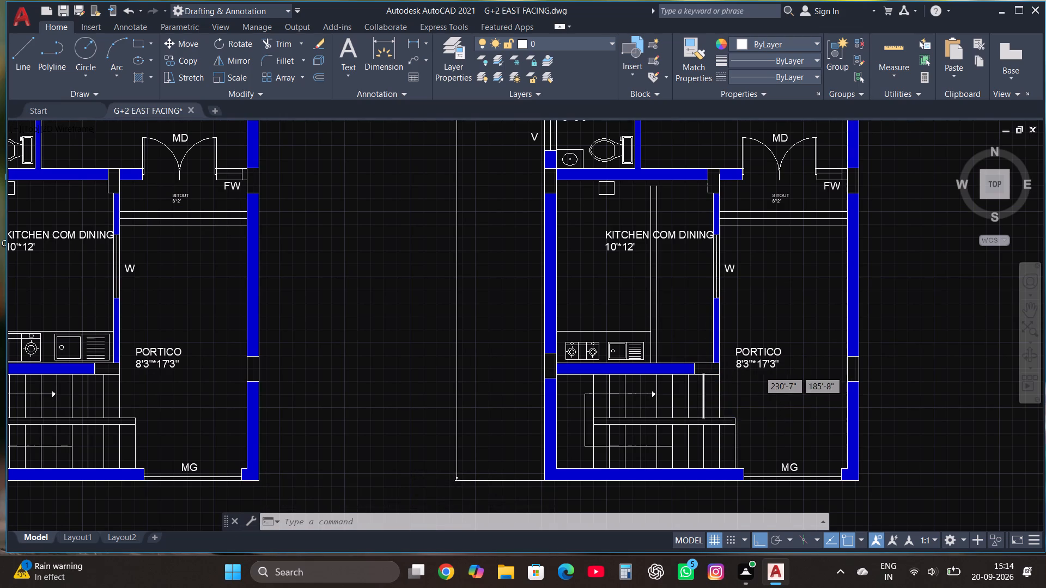
pyautogui.click(16, 52)
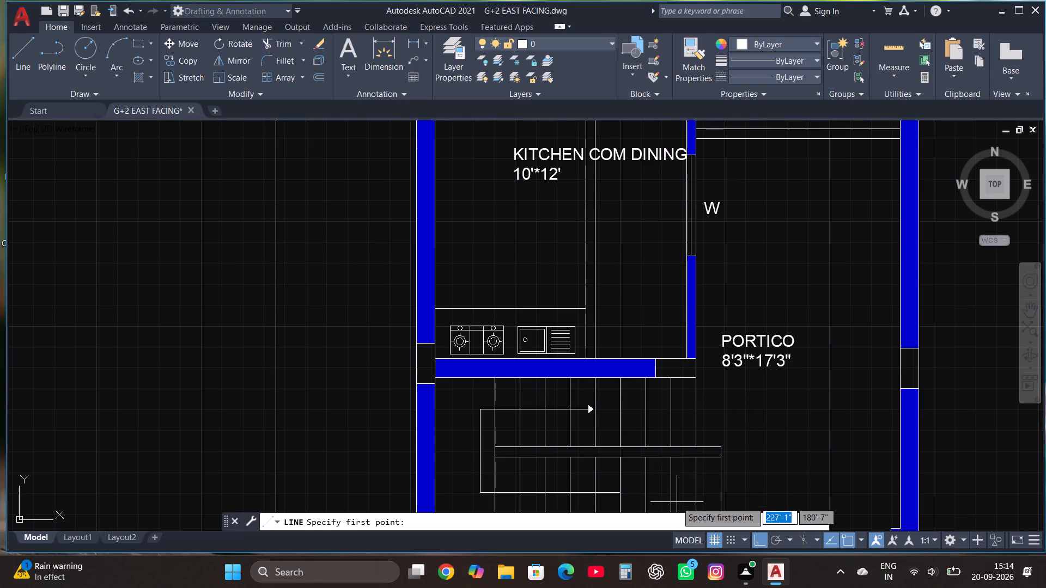
pyautogui.click(595, 360)
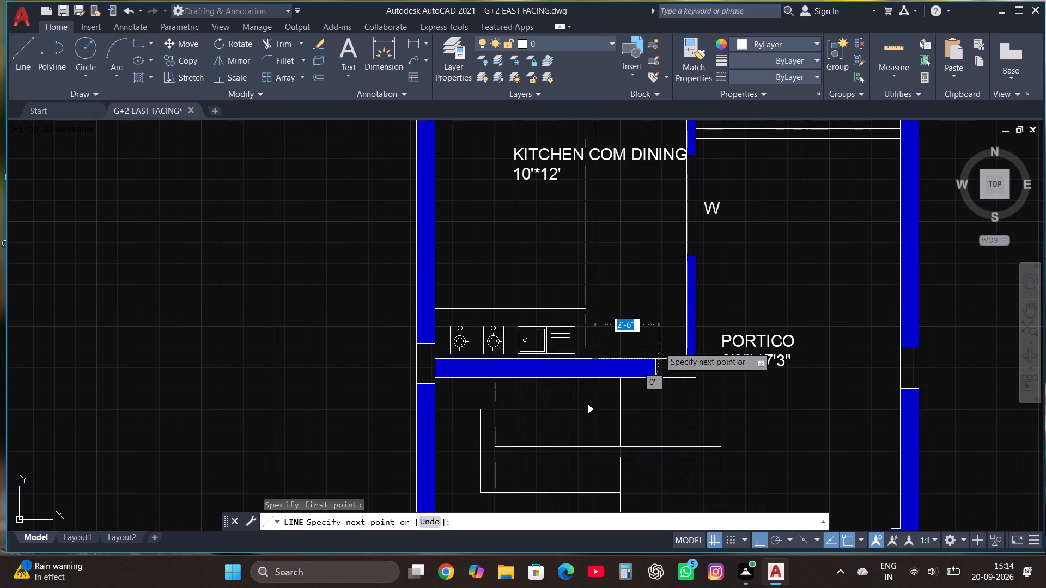
pyautogui.write("8'")
pyautogui.press('Return')
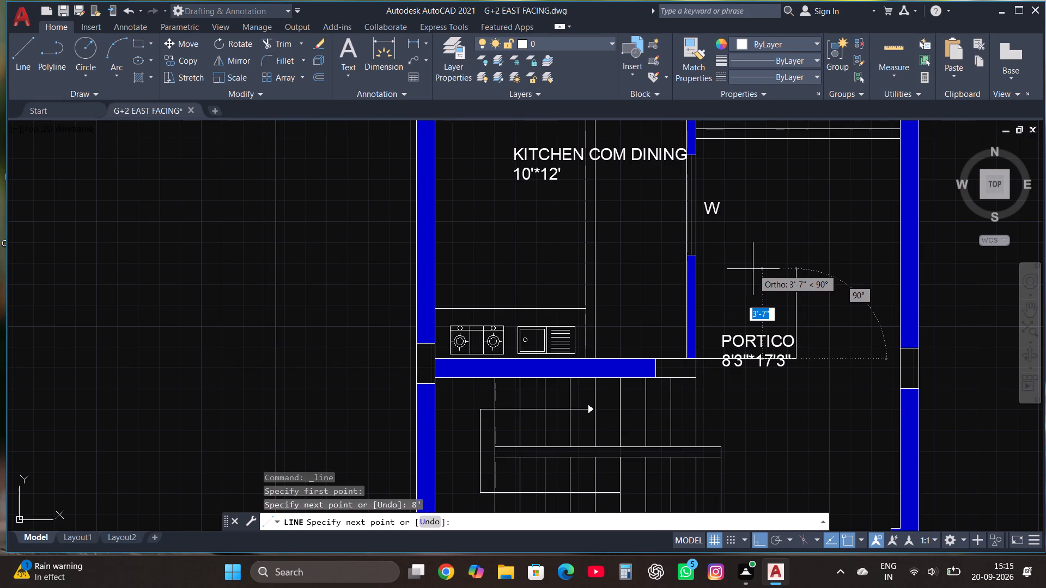
pyautogui.write('9\'3"')
pyautogui.press('Return')
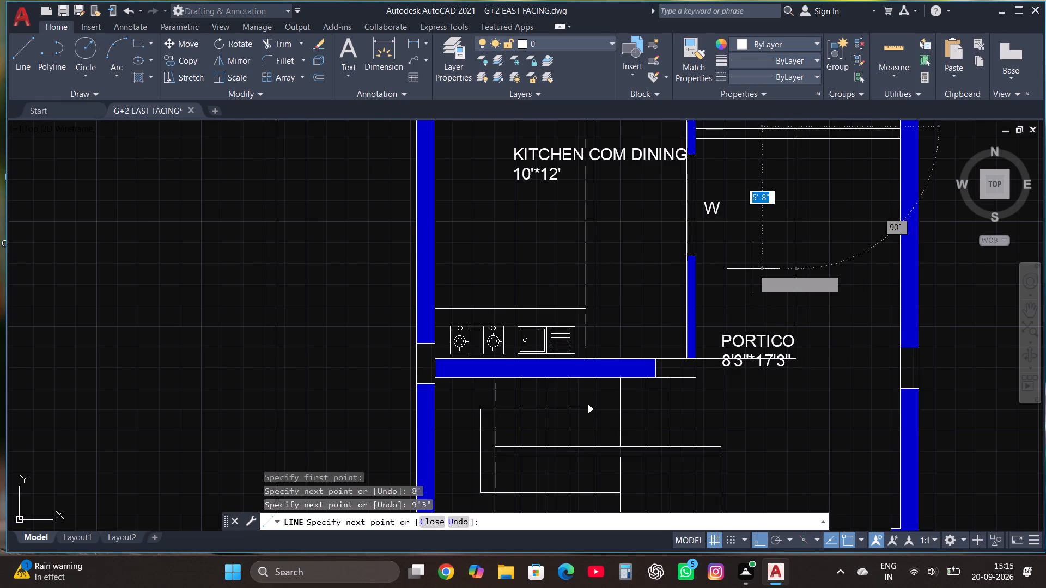
pyautogui.scroll(-2, 752, 269)
pyautogui.press('`')
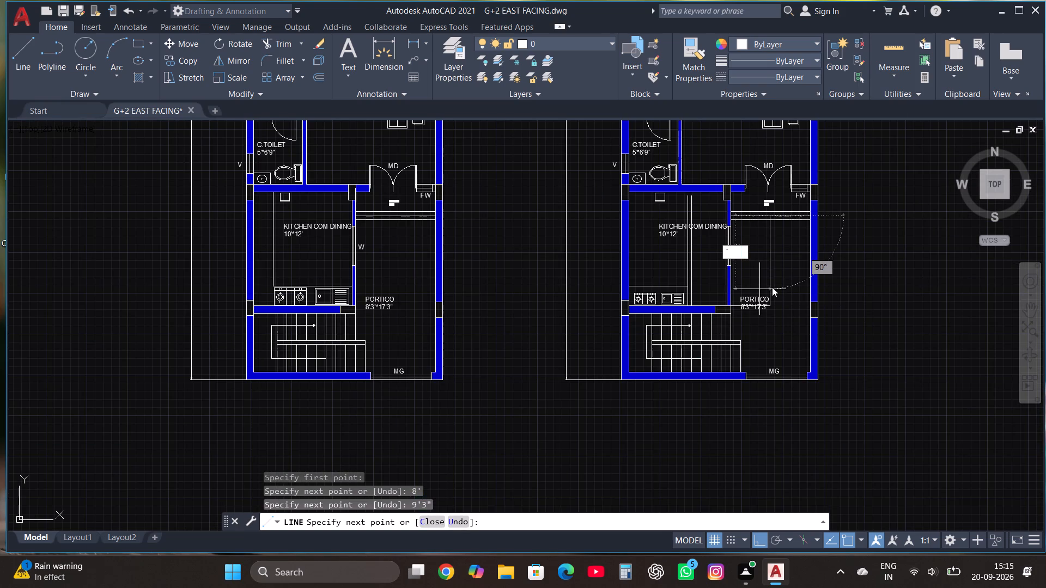
pyautogui.press('Escape')
pyautogui.scroll(1, 759, 289)
pyautogui.press('Escape')
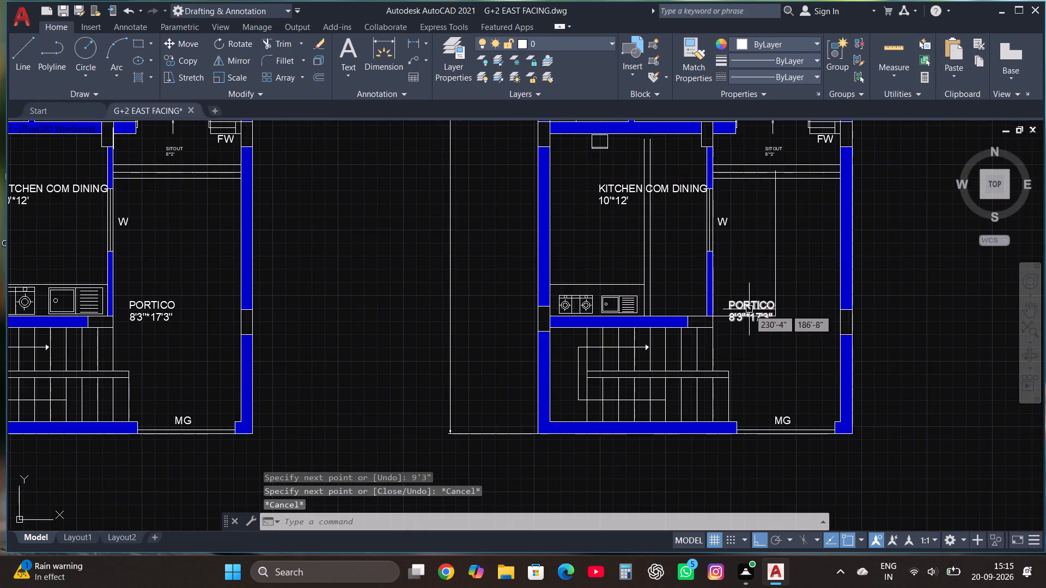
# Draw a horizontal line from the stair wall's outer corner east across the portico, just past the 9'3" vertical line.
pyautogui.scroll(2, 749, 309)
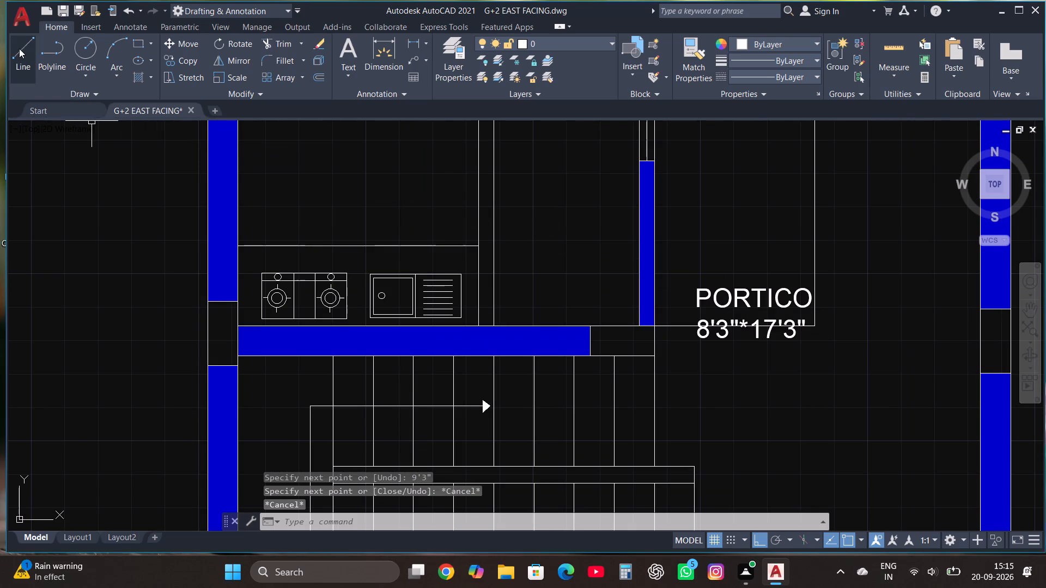
pyautogui.click(19, 48)
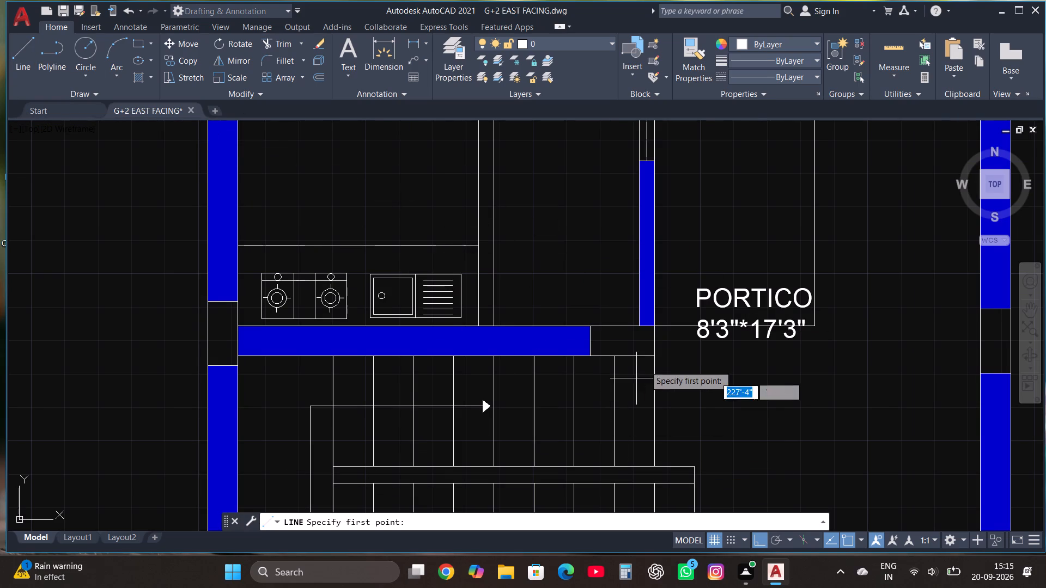
pyautogui.click(653, 358)
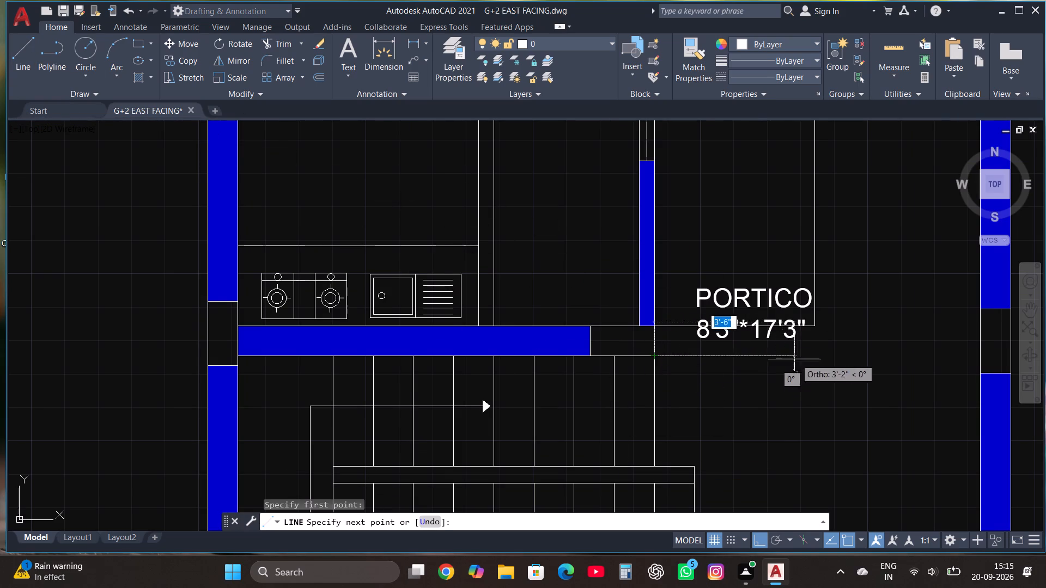
pyautogui.click(834, 358)
pyautogui.press('Escape')
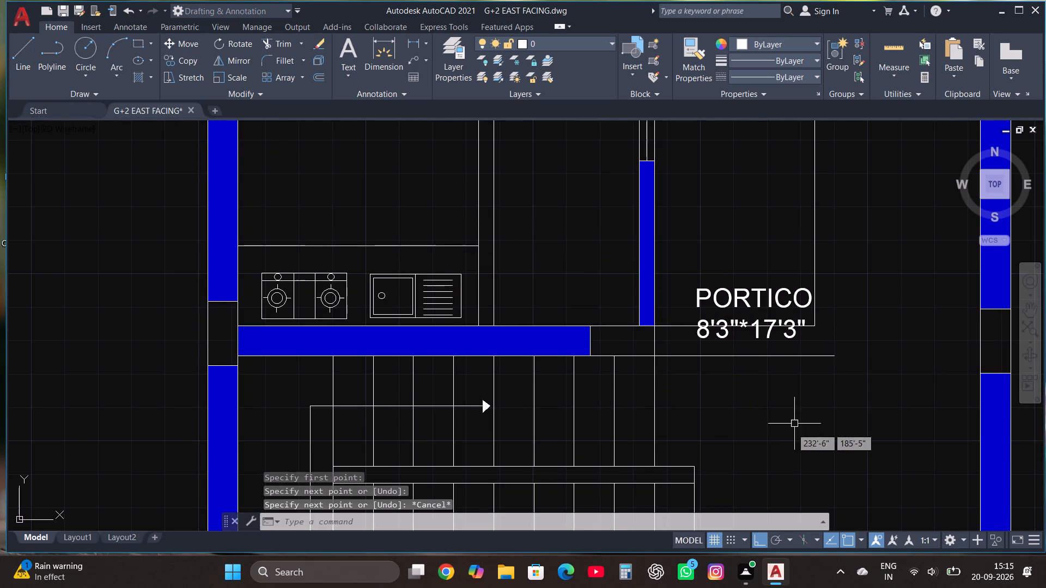
# Offset the 9'3" vertical line in the portico 4.5" to the east.
pyautogui.scroll(-1, 783, 477)
pyautogui.click(806, 327)
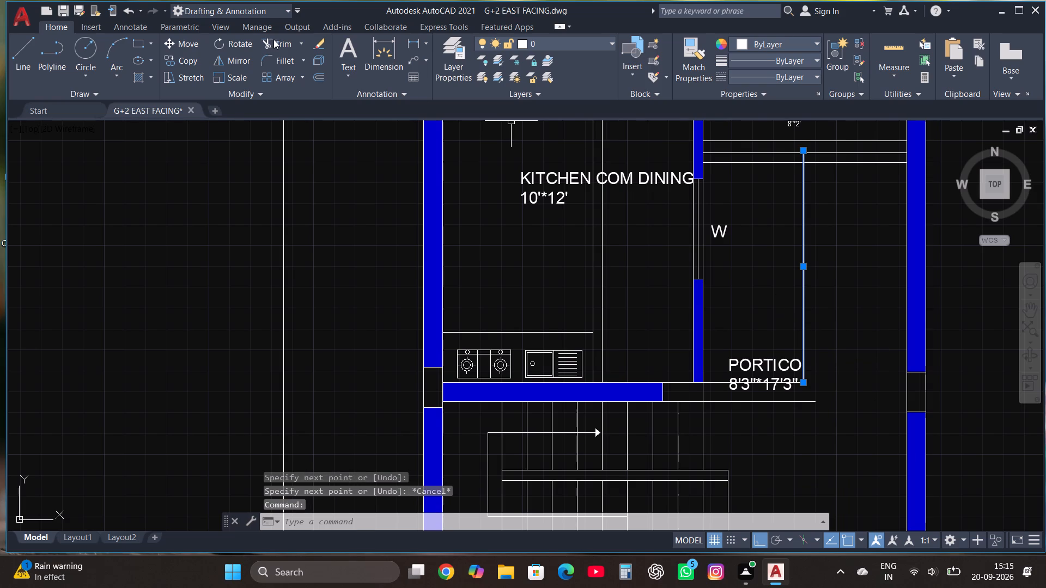
pyautogui.click(320, 74)
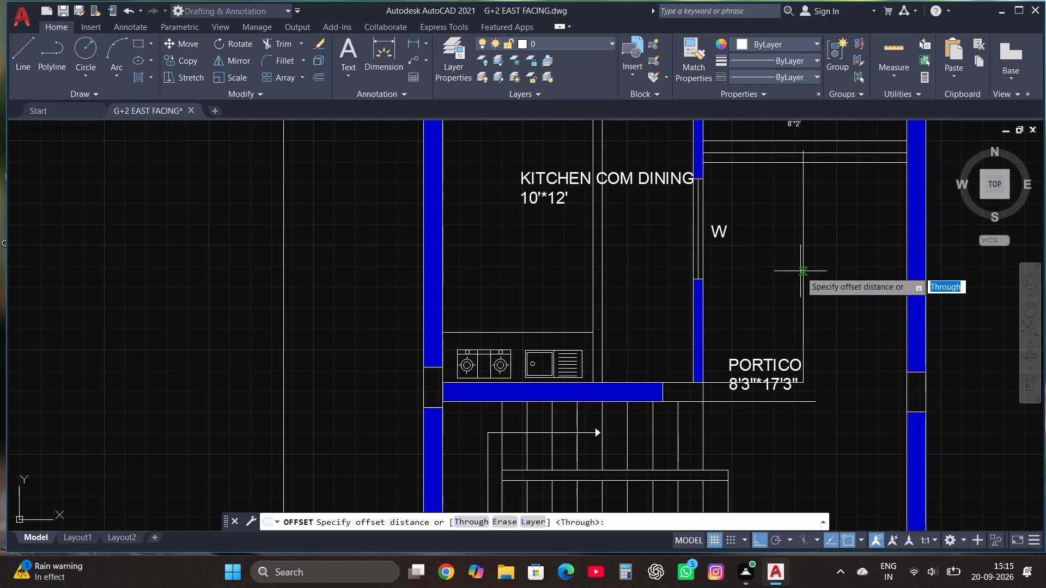
pyautogui.click(804, 272)
pyautogui.click(814, 272)
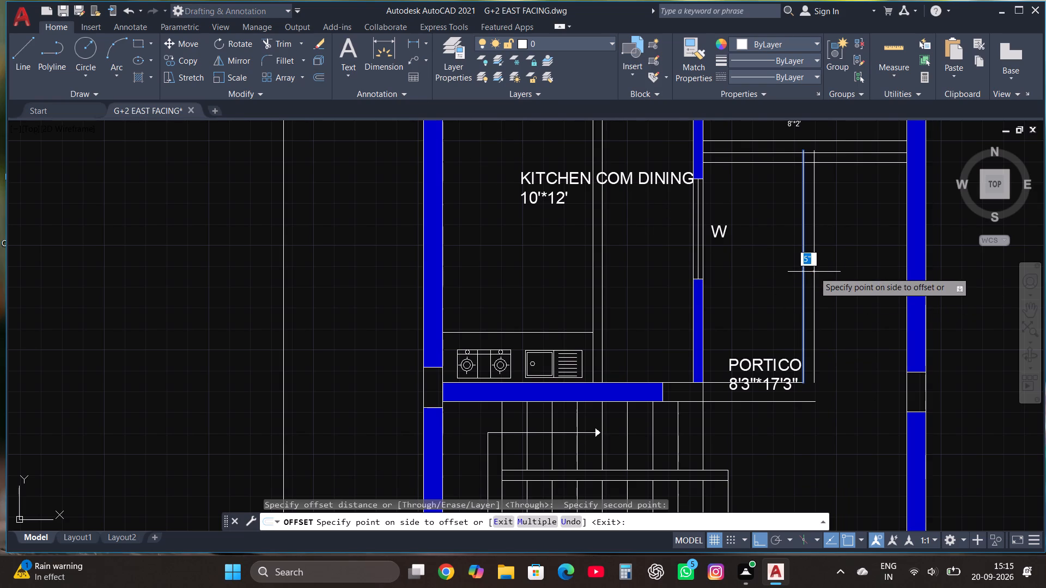
pyautogui.write('4.5"')
pyautogui.press('Return')
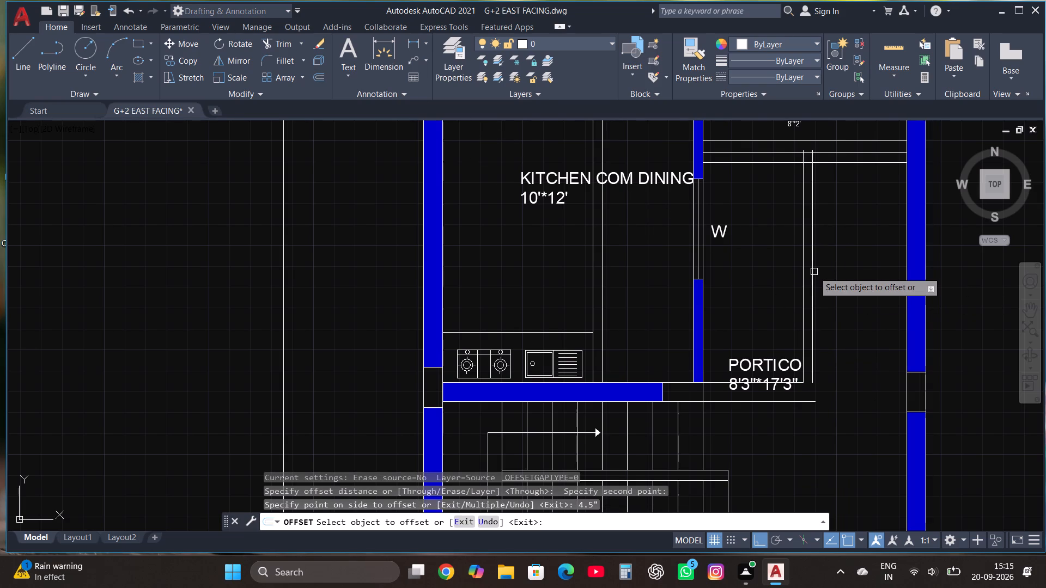
pyautogui.press('Escape')
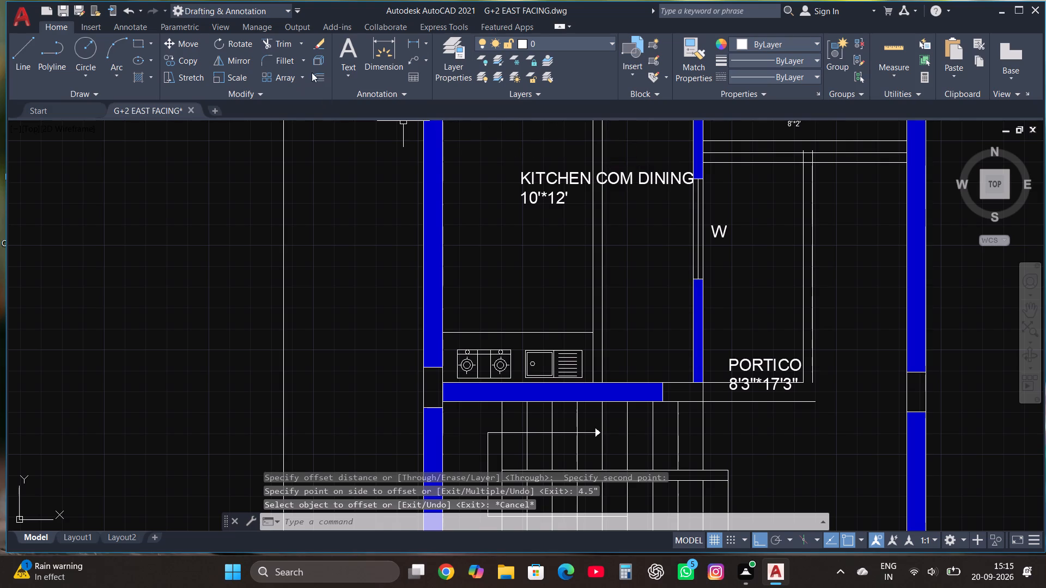
# Fillet the horizontal line from the stair wall with the outer offset vertical line to close the new room's southeast corner.
pyautogui.click(281, 62)
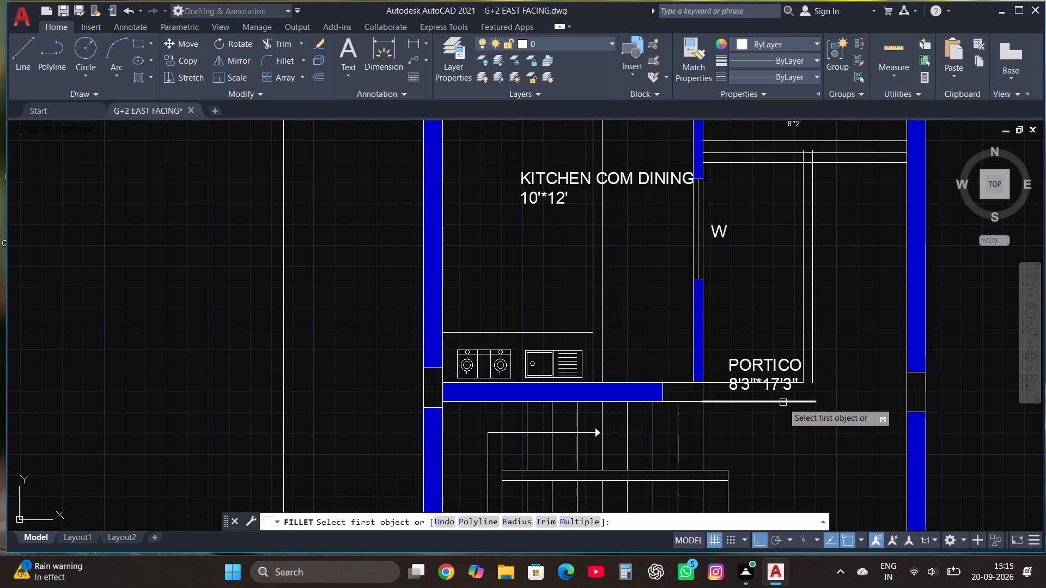
pyautogui.click(783, 402)
pyautogui.click(810, 371)
pyautogui.press('Escape')
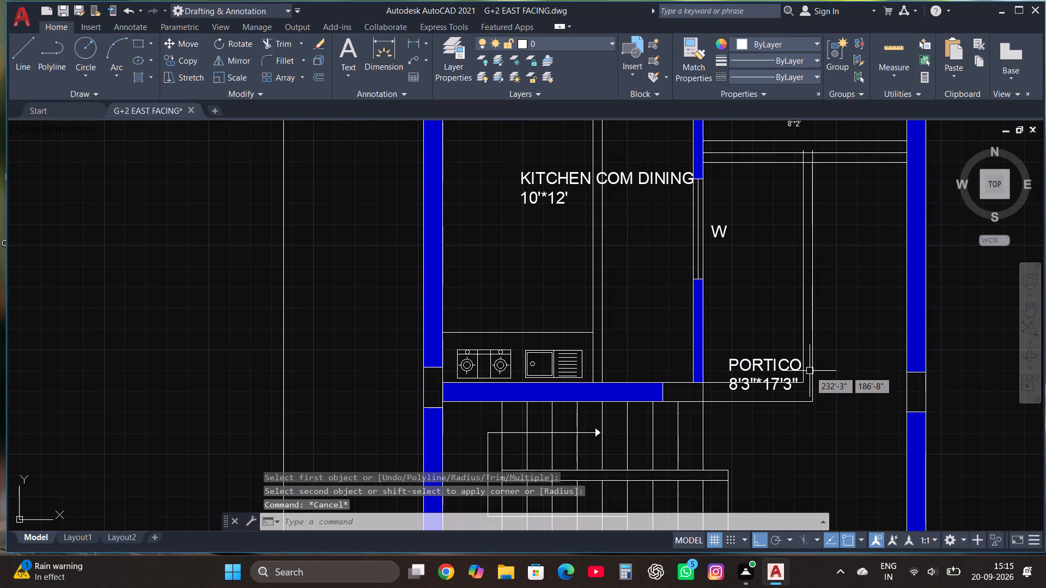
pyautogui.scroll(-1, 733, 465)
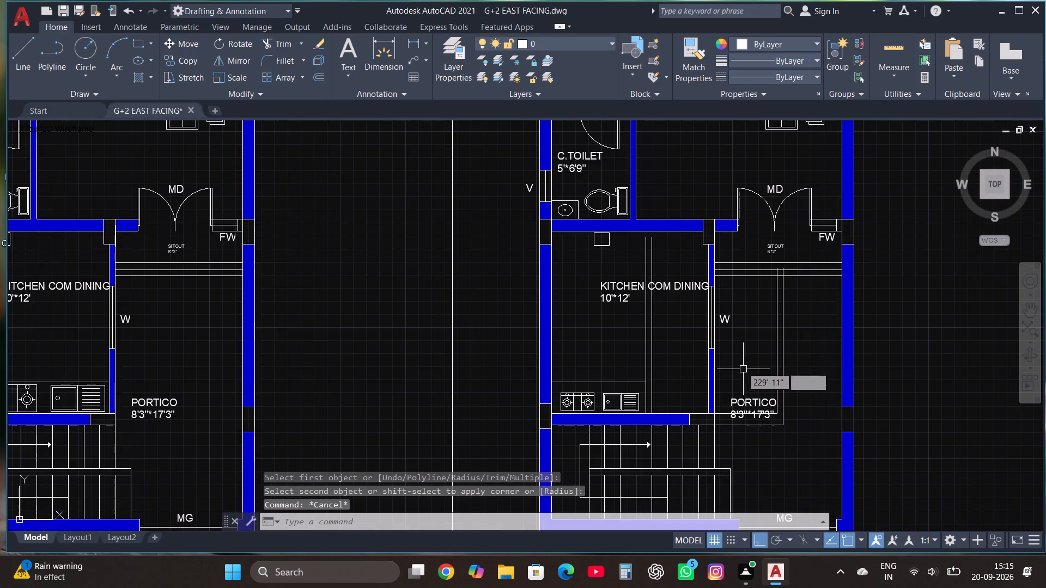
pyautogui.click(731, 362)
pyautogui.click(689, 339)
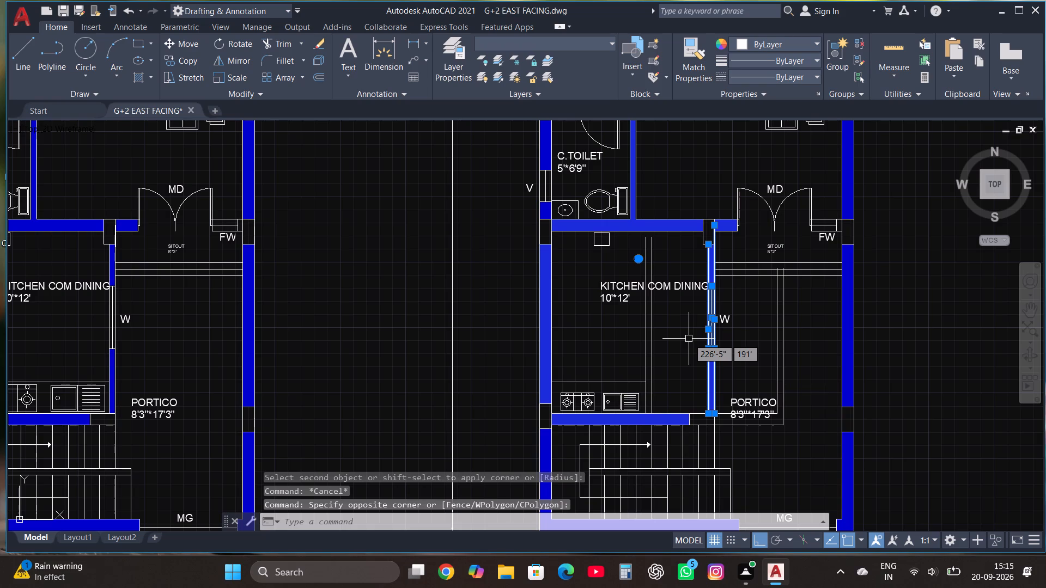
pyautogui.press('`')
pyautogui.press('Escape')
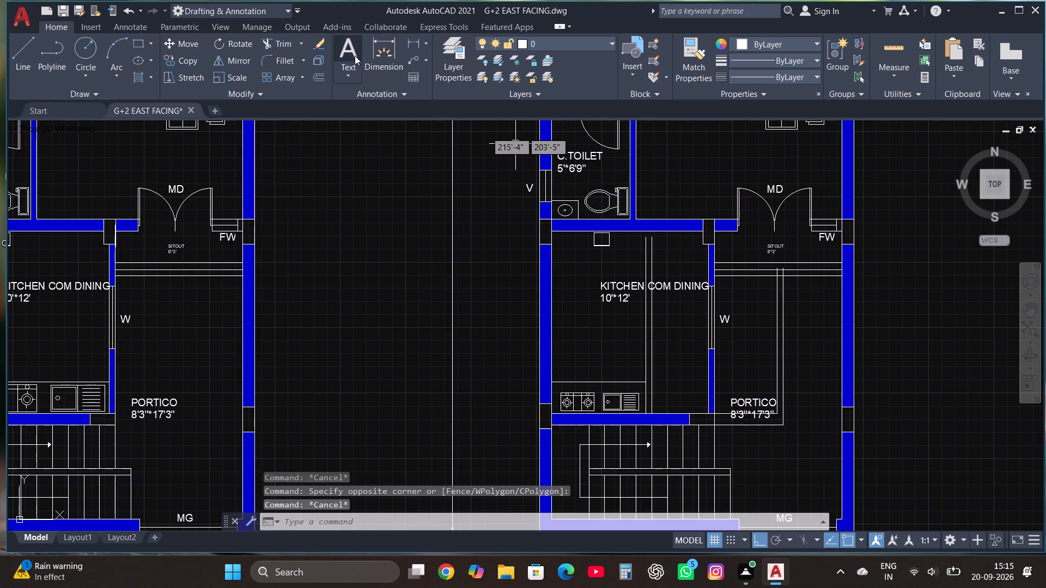
# Trim the east line and the blue fill of the old kitchen–portico wall south of the window.
pyautogui.click(272, 47)
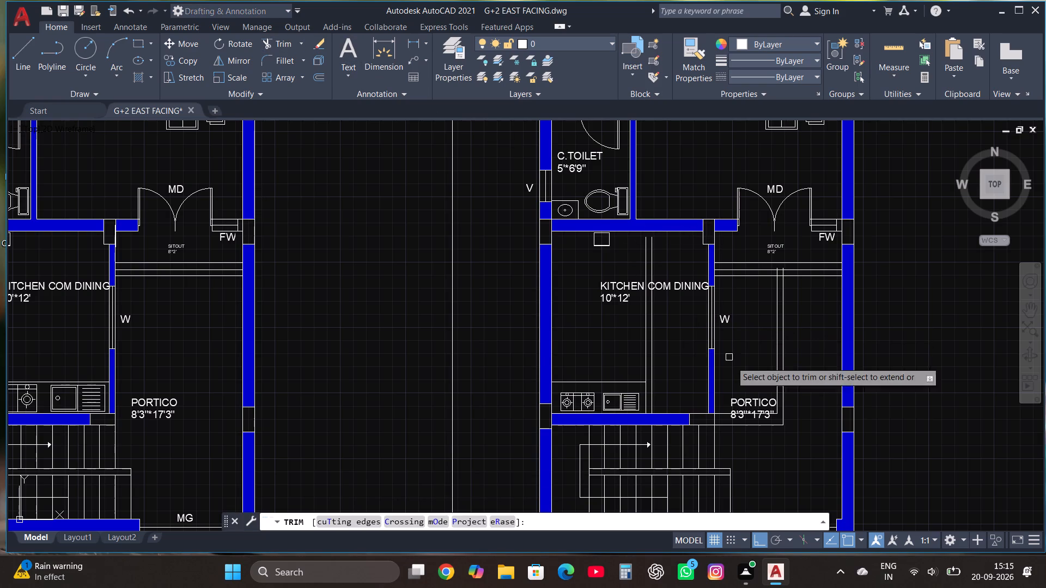
pyautogui.click(712, 387)
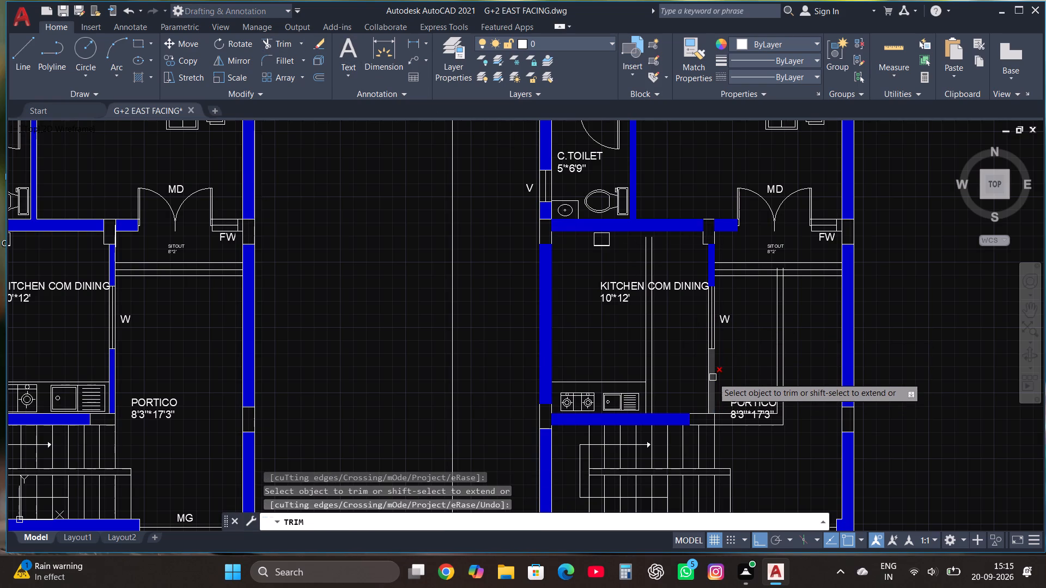
pyautogui.click(713, 377)
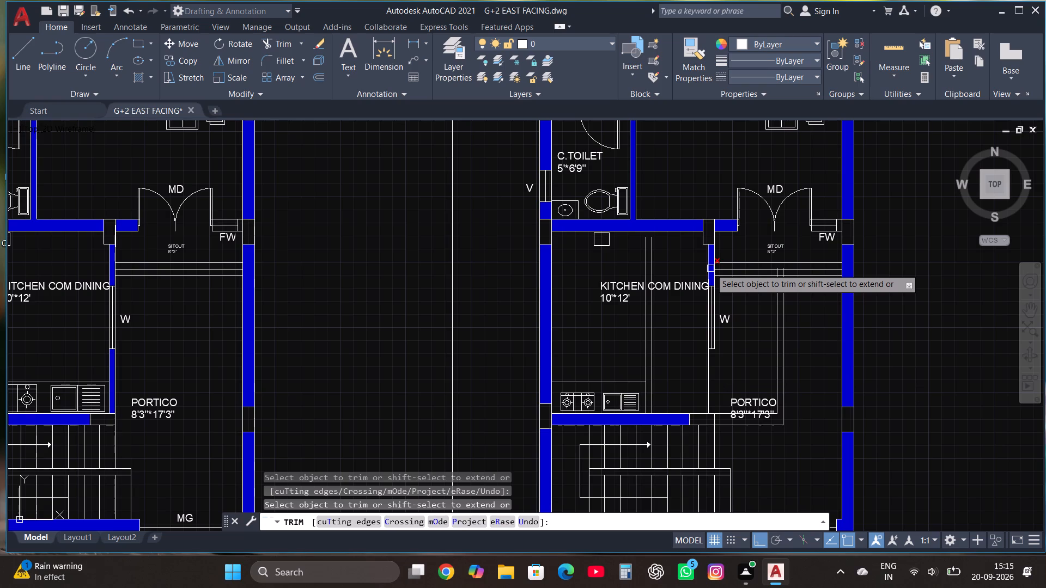
# Trim away the sitout's northernmost step line and the part of the middle one west of the new vertical wall lines.
pyautogui.click(710, 268)
pyautogui.click(713, 269)
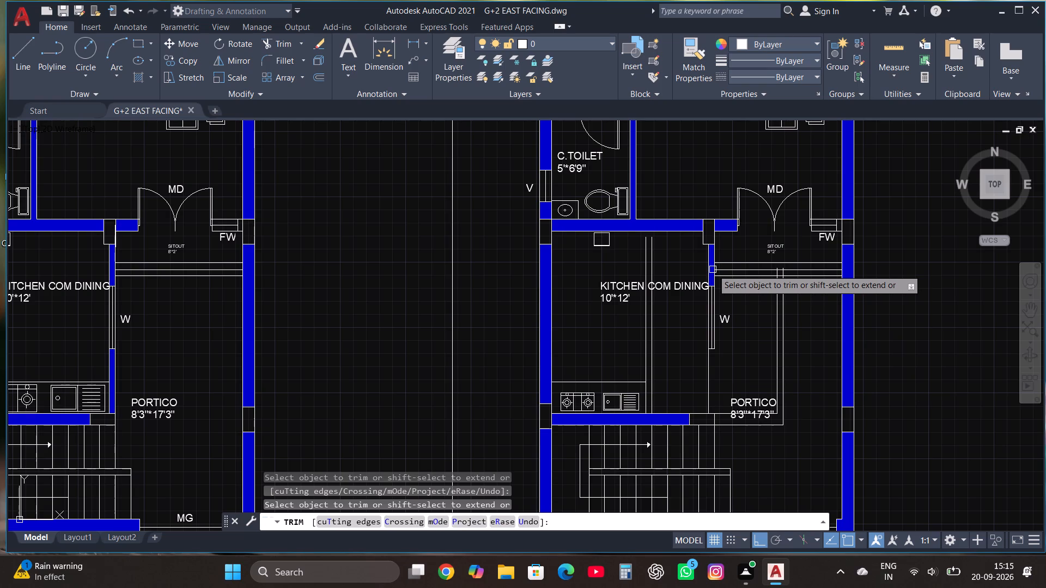
pyautogui.click(713, 269)
pyautogui.click(713, 265)
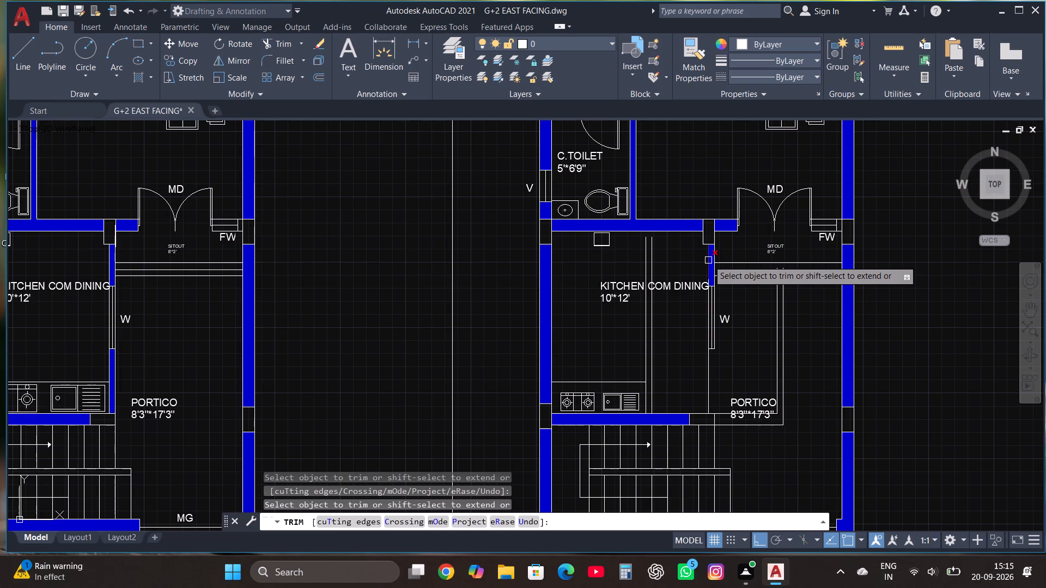
pyautogui.click(710, 260)
pyautogui.click(712, 261)
pyautogui.click(712, 261)
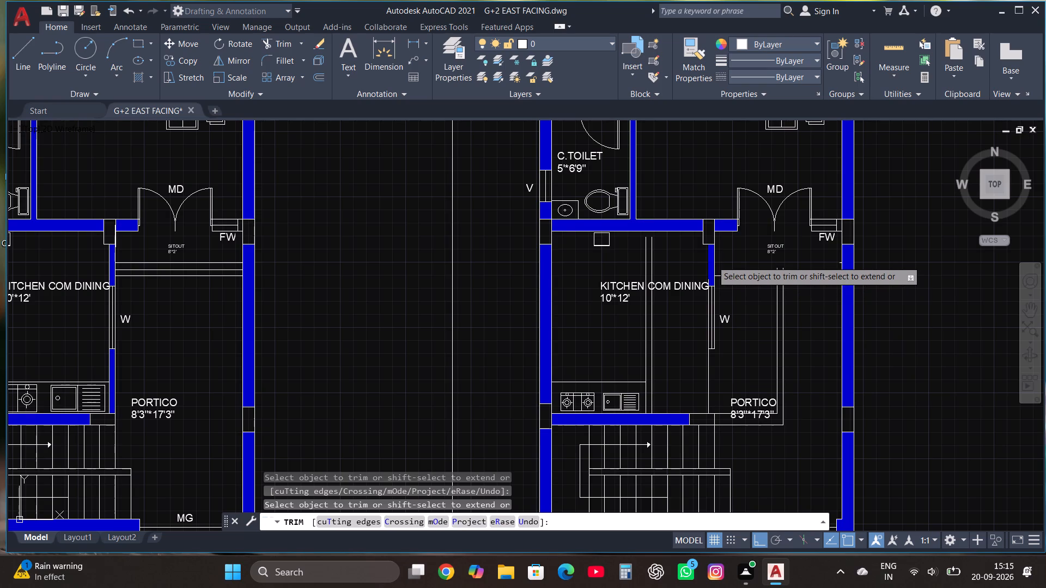
# Trim out the window lines marked W in the old kitchen–portico wall, including the stub at the window's south end.
pyautogui.scroll(1, 712, 261)
pyautogui.moveTo(691, 395); pyautogui.dragTo(694, 388)
pyautogui.click(730, 330)
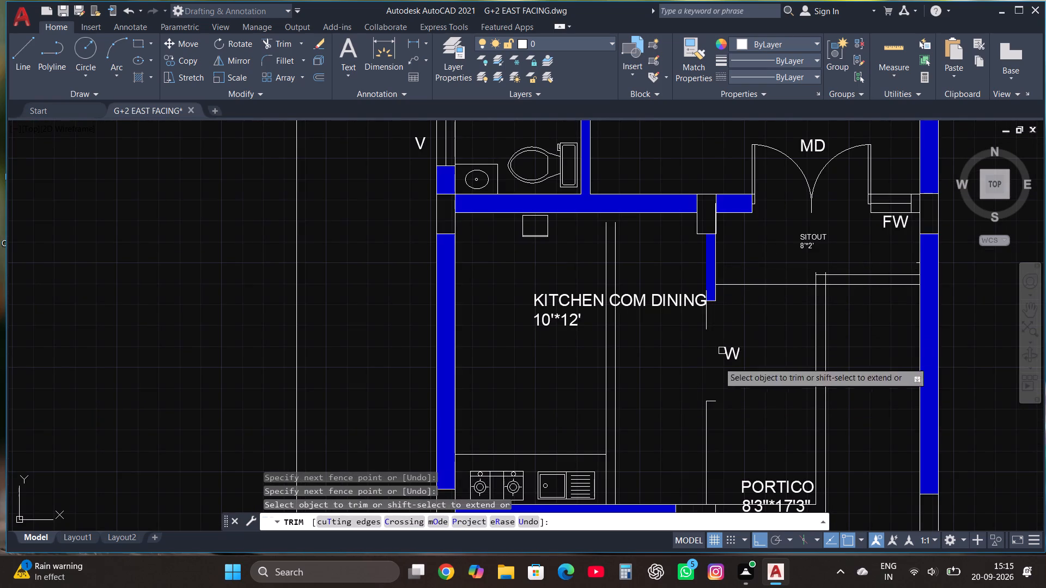
pyautogui.click(703, 414)
pyautogui.click(731, 353)
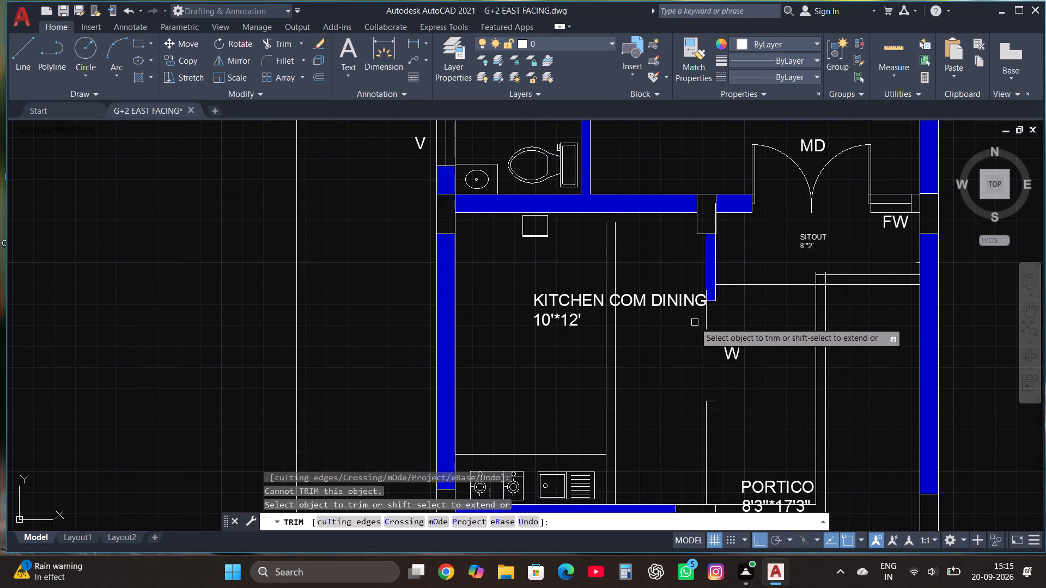
# Trim the old kitchen–portico wall's west line south of the window, the stub below its north part, and the remaining blue fill.
pyautogui.click(701, 320)
pyautogui.click(710, 435)
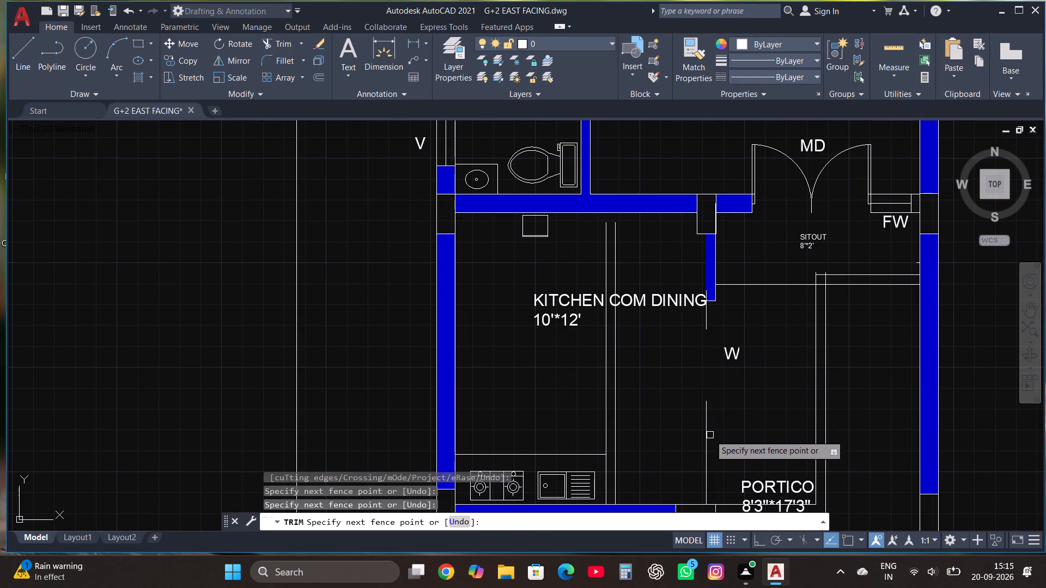
pyautogui.moveTo(706, 435); pyautogui.dragTo(701, 434)
pyautogui.moveTo(697, 480); pyautogui.dragTo(702, 479)
pyautogui.click(731, 459)
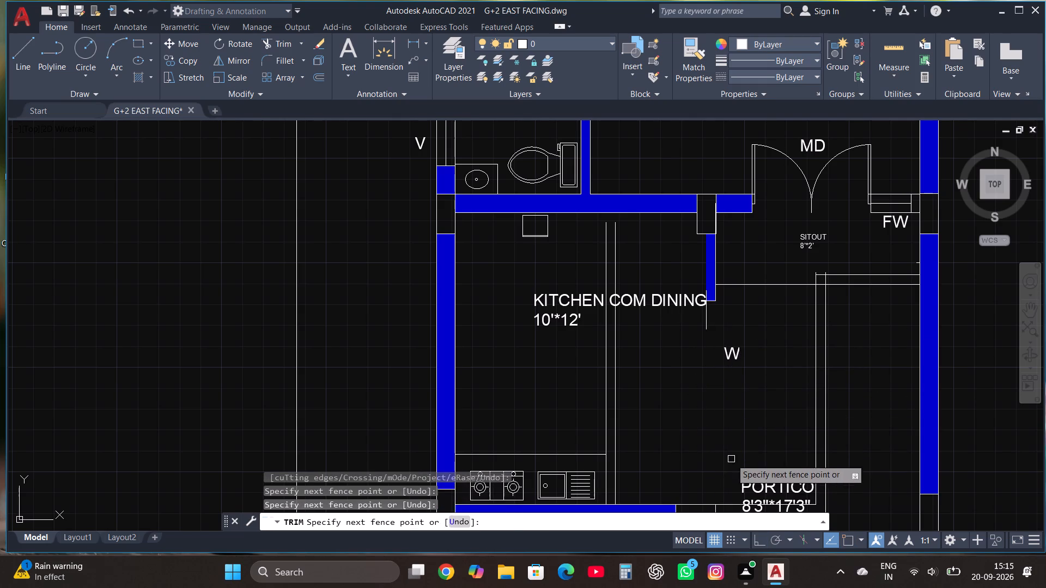
pyautogui.click(706, 323)
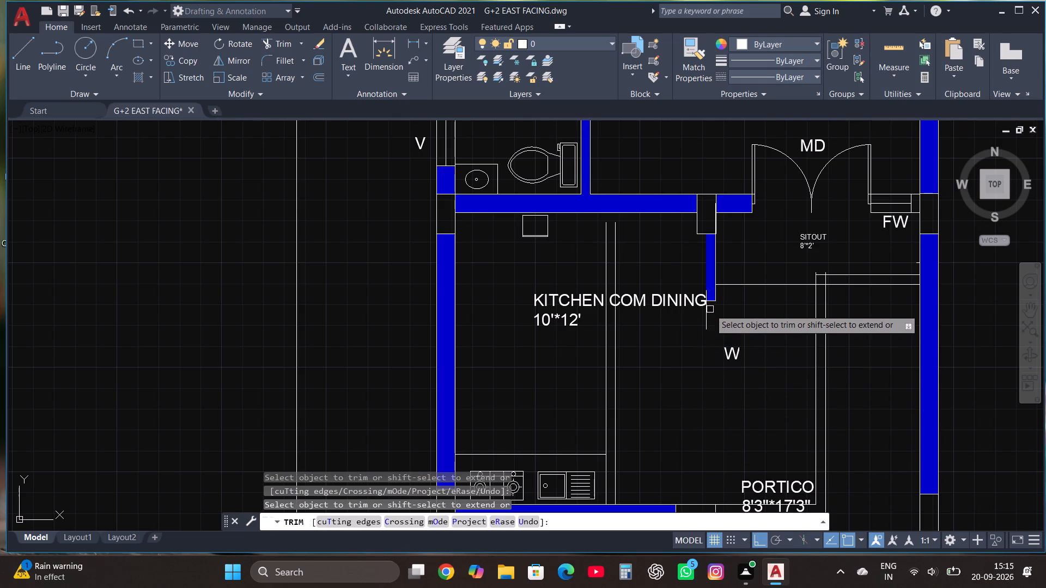
pyautogui.click(690, 318)
pyautogui.click(717, 314)
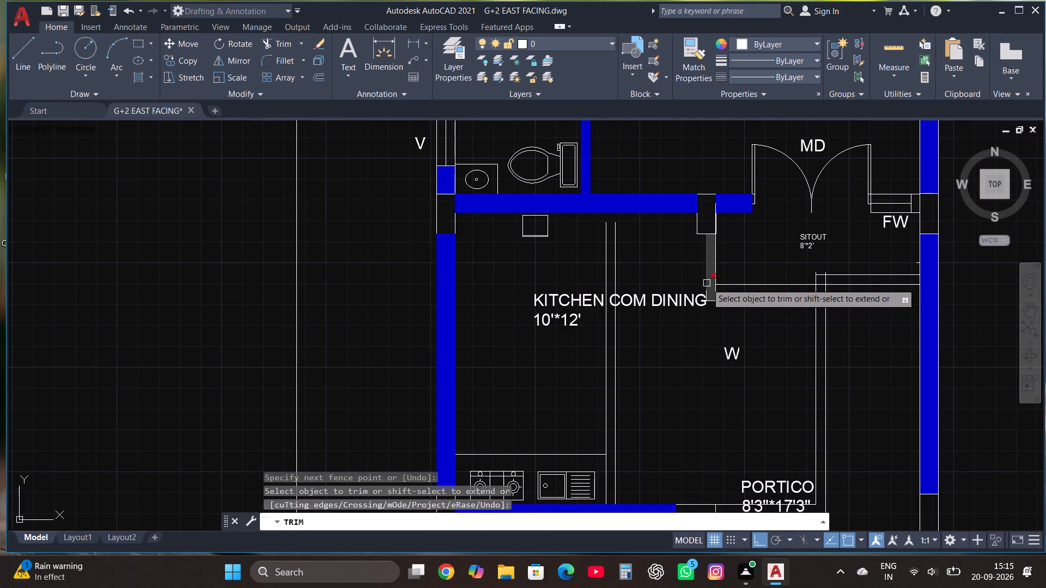
pyautogui.click(709, 284)
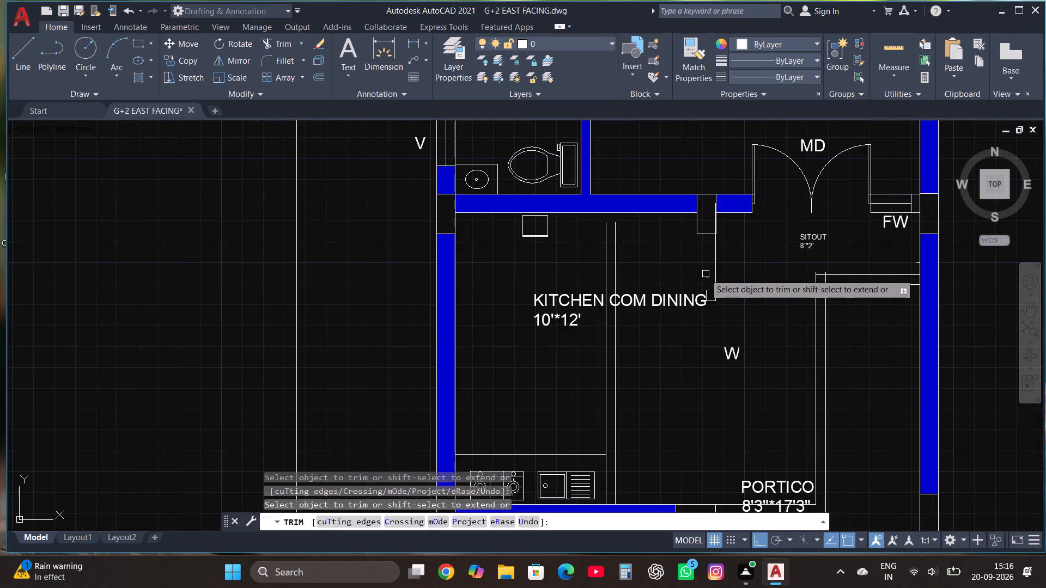
pyautogui.scroll(-1, 714, 301)
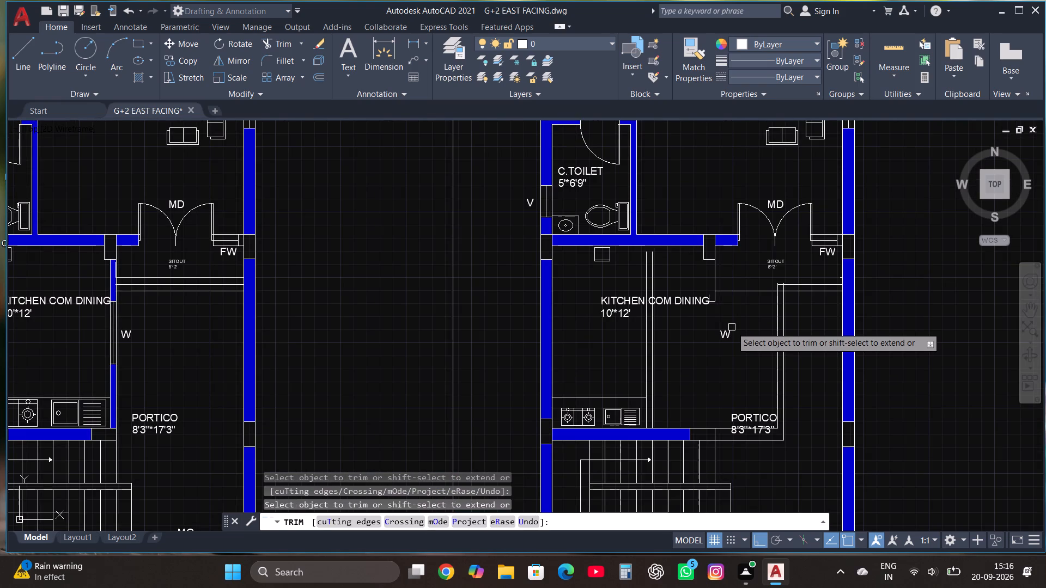
pyautogui.scroll(-2, 640, 359)
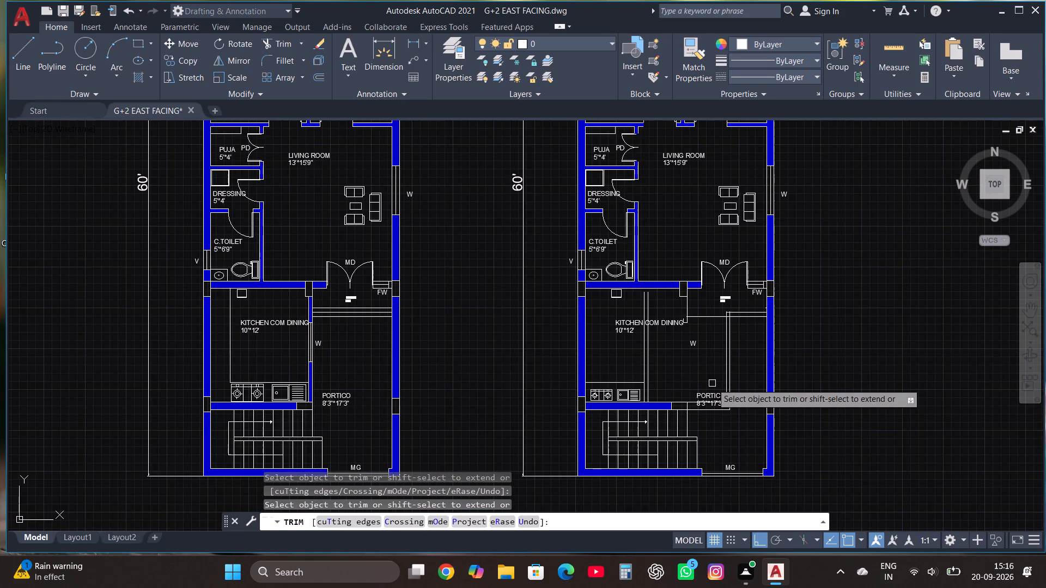
pyautogui.scroll(-1, 602, 449)
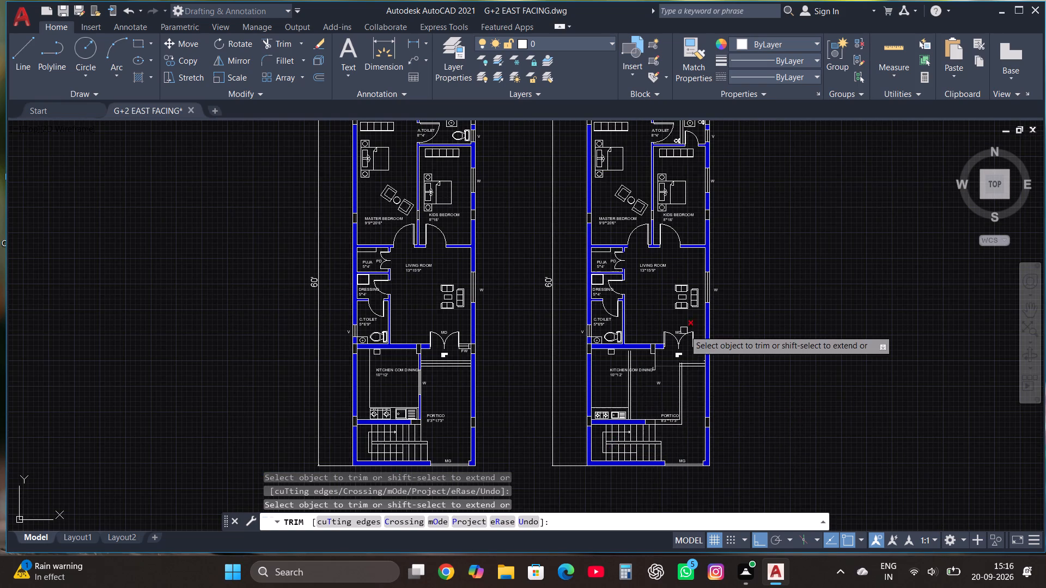
pyautogui.scroll(2, 646, 347)
pyautogui.press('Escape')
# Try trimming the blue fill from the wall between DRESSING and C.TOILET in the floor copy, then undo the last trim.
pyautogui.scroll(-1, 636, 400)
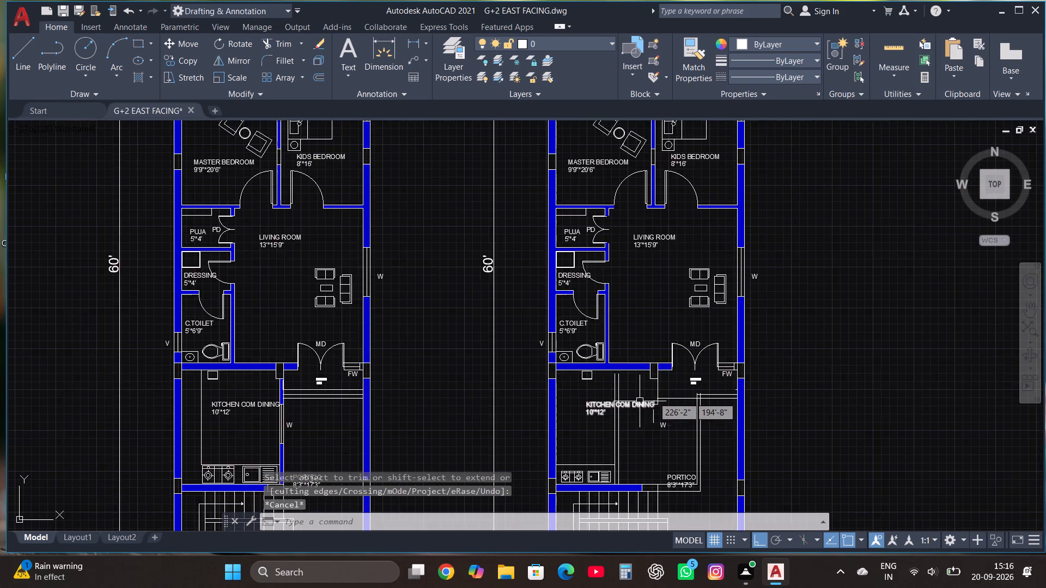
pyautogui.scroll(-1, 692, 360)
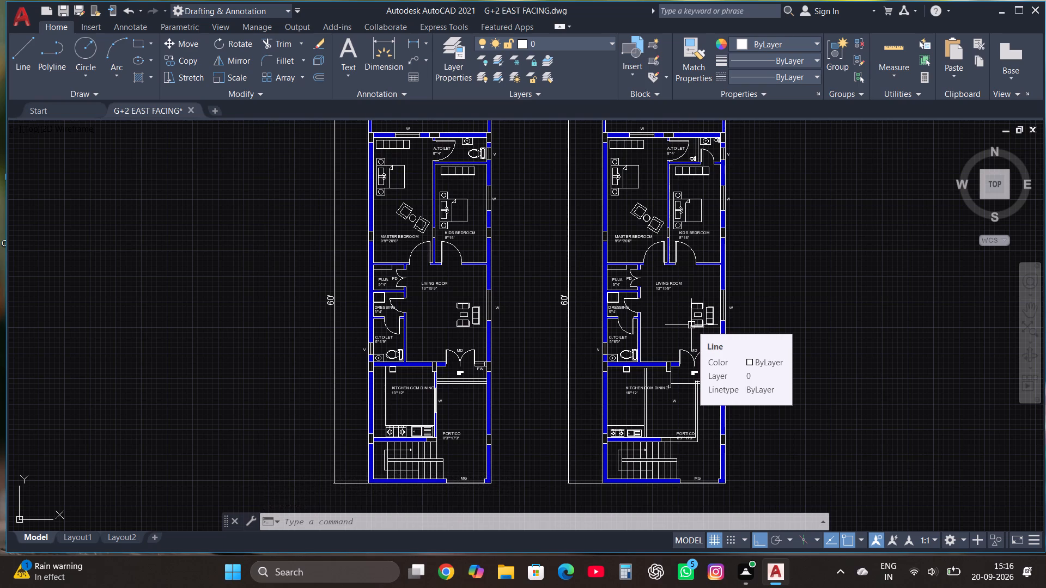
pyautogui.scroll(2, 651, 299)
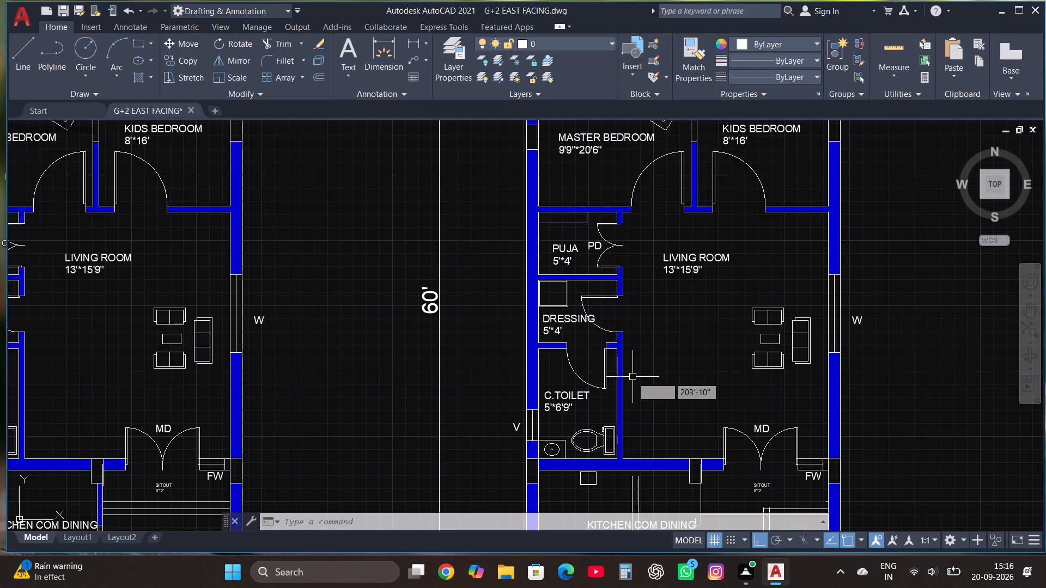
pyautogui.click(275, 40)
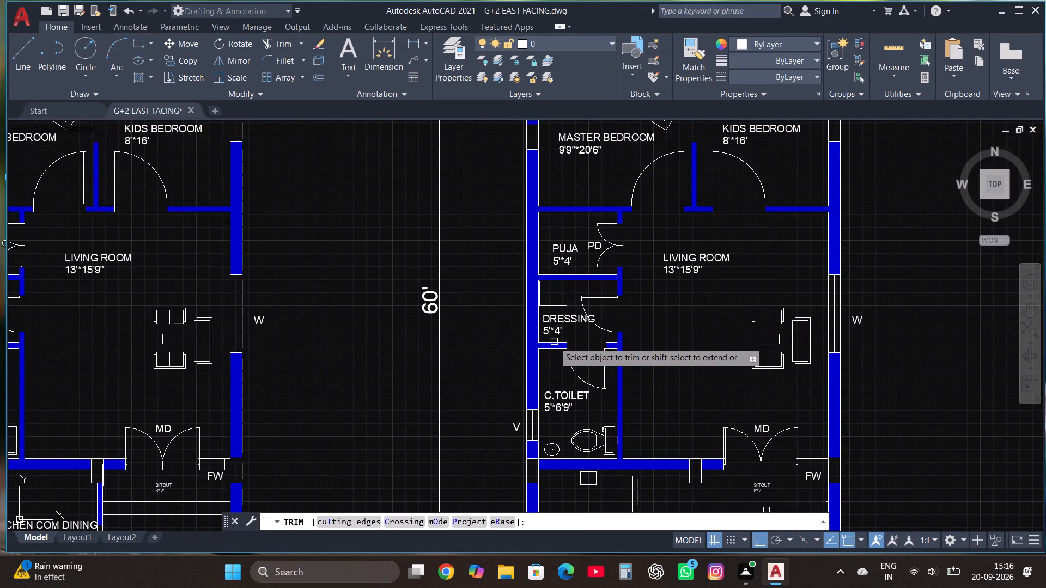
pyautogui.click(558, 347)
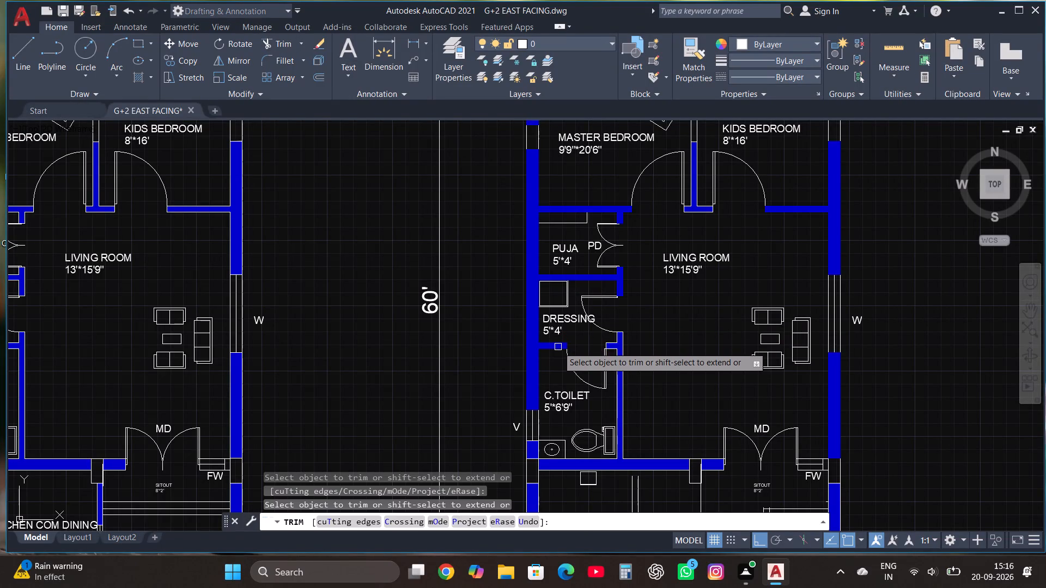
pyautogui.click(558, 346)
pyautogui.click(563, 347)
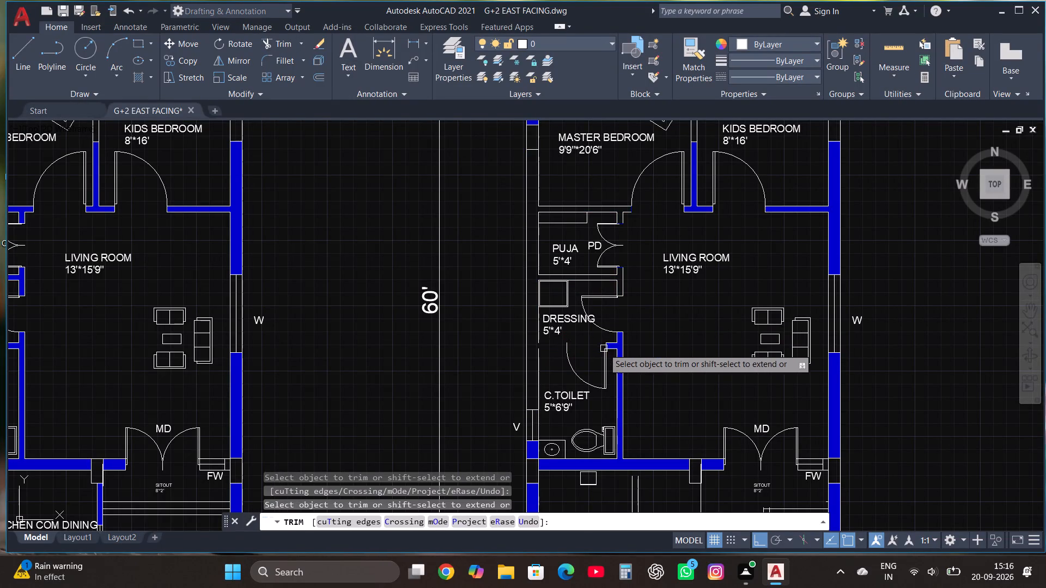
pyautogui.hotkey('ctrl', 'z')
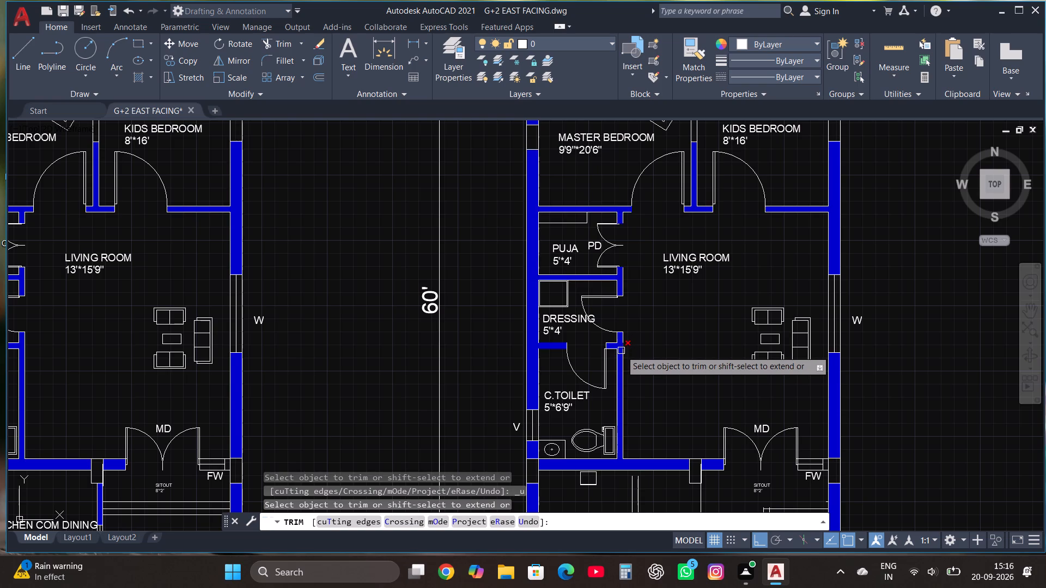
# Trim away C.TOILET's east wall lines and blue fill, plus the wall section with blue fill between DRESSING and C.TOILET in the floor copy.
pyautogui.click(619, 348)
pyautogui.click(620, 338)
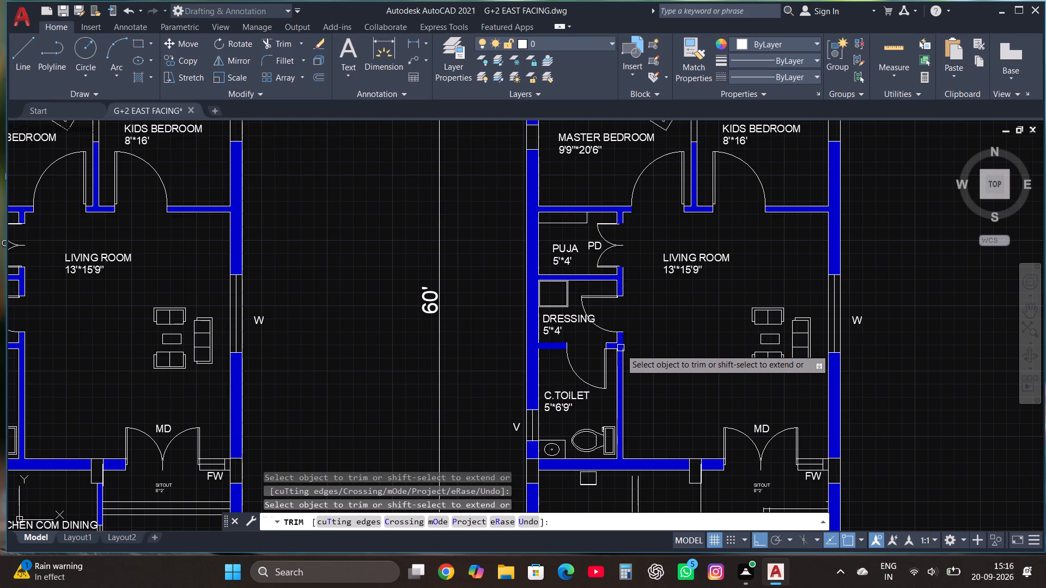
pyautogui.click(620, 364)
pyautogui.click(617, 362)
pyautogui.click(622, 363)
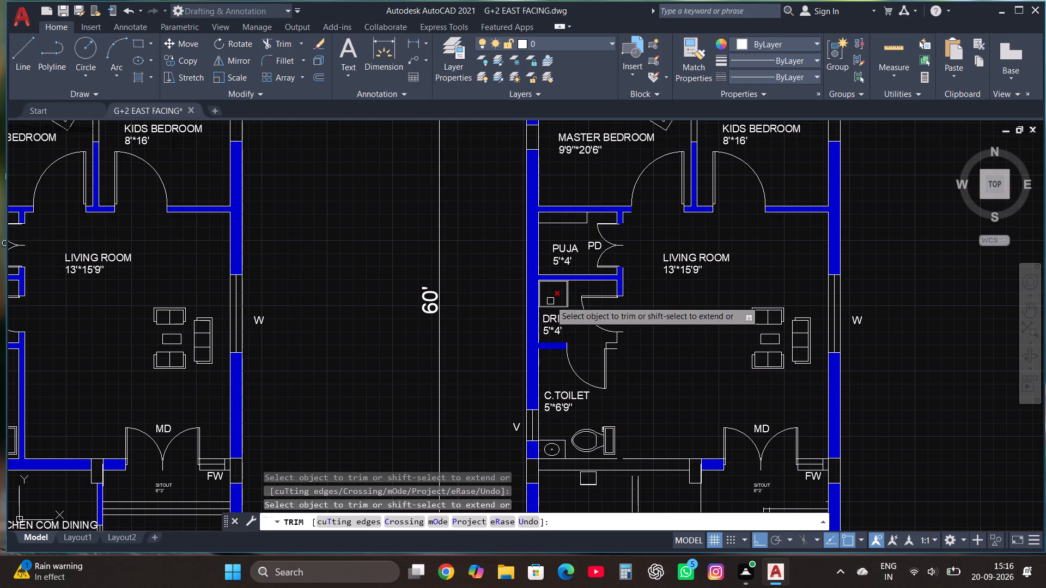
pyautogui.click(561, 345)
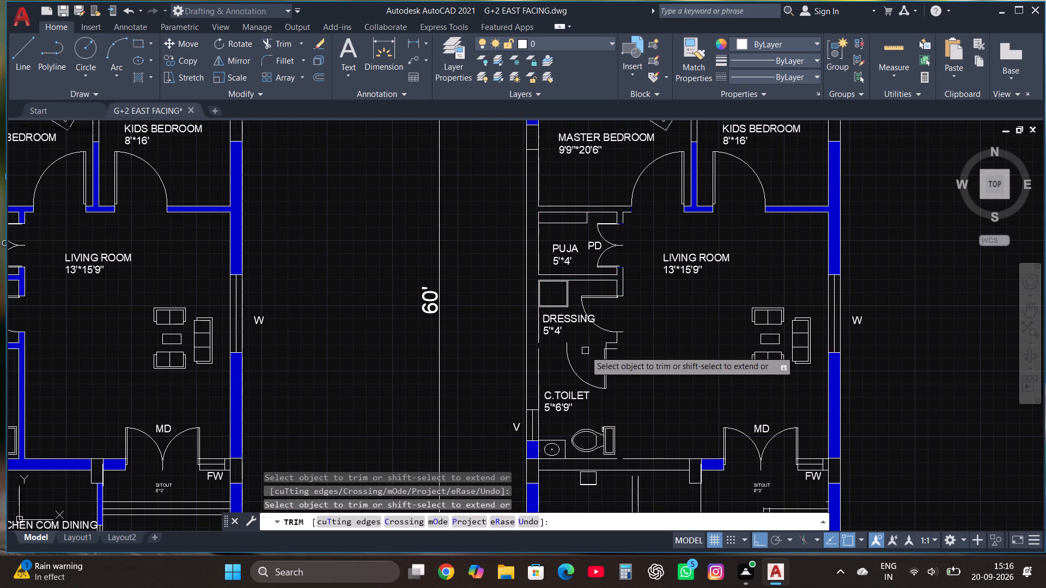
# Trim the leftover wall stubs beside the C.TOILET and DRESSING door openings, including the short wall piece north of the DRESSING door.
pyautogui.click(595, 291)
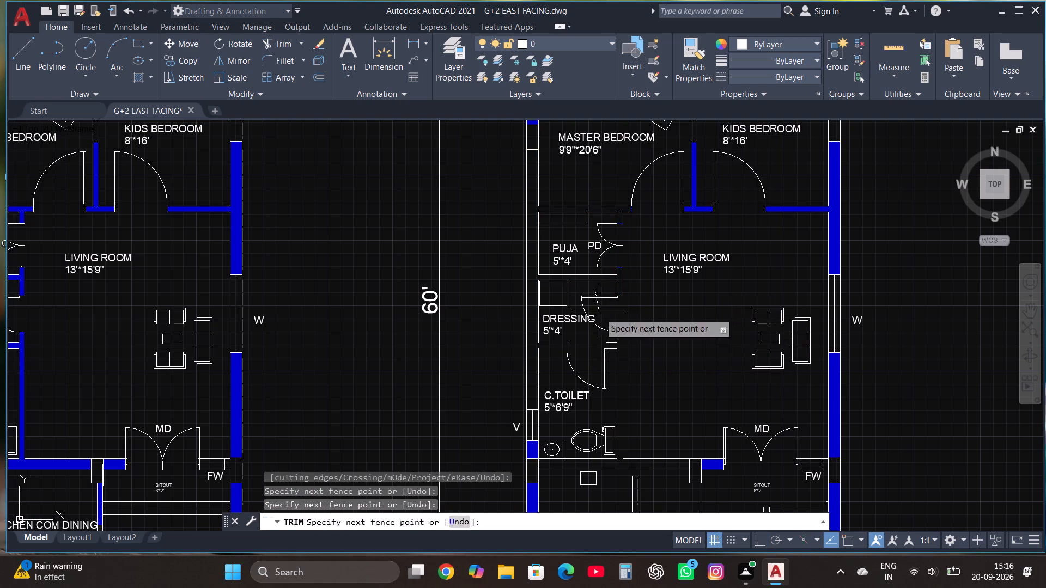
pyautogui.click(613, 379)
pyautogui.click(609, 367)
pyautogui.click(611, 350)
pyautogui.click(618, 335)
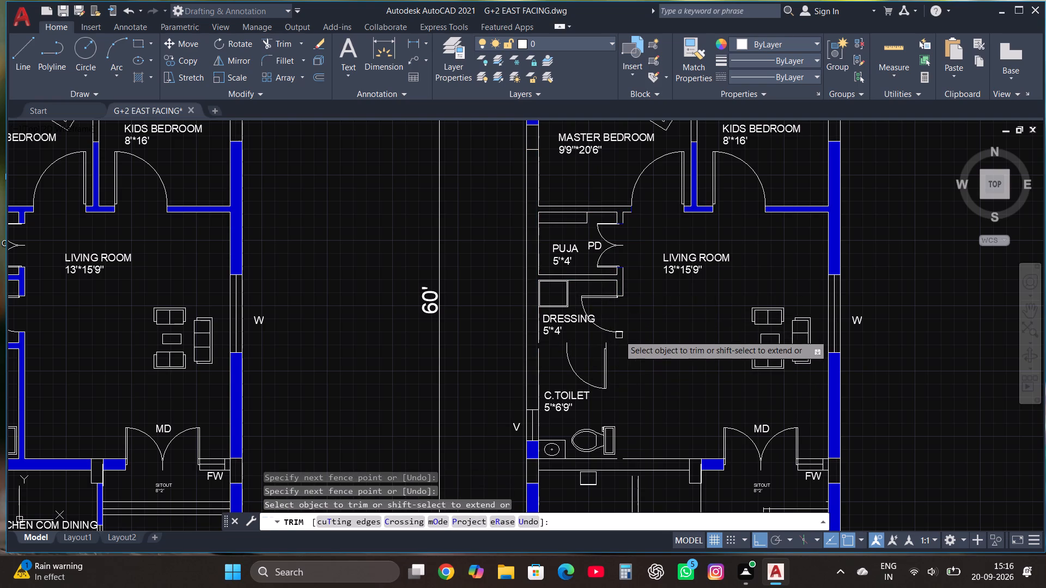
pyautogui.click(625, 290)
pyautogui.click(613, 289)
pyautogui.click(621, 293)
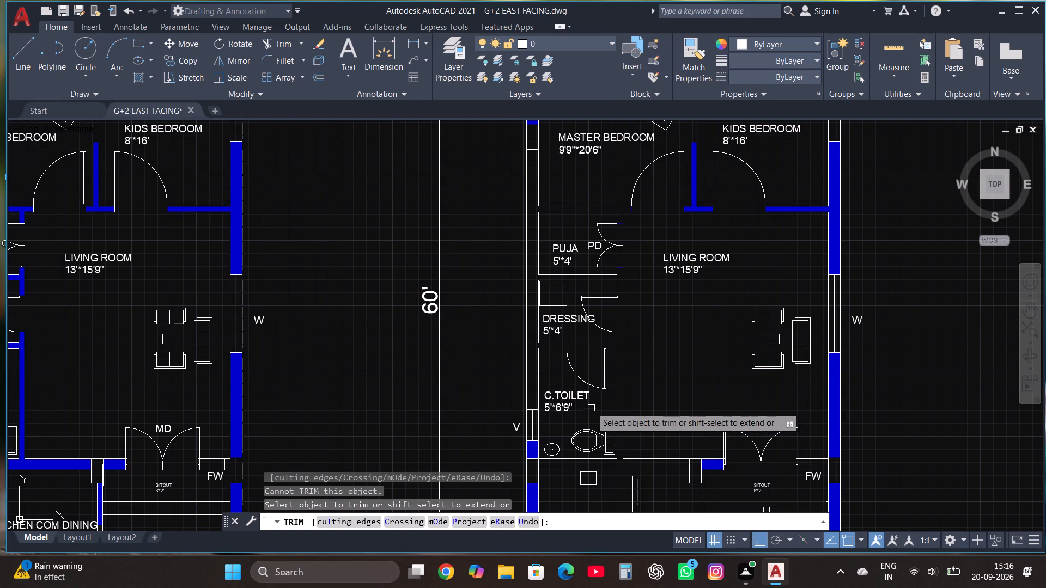
pyautogui.press('Escape')
# Delete the C.TOILET door and the DRESSING door from the floor copy.
pyautogui.click(609, 382)
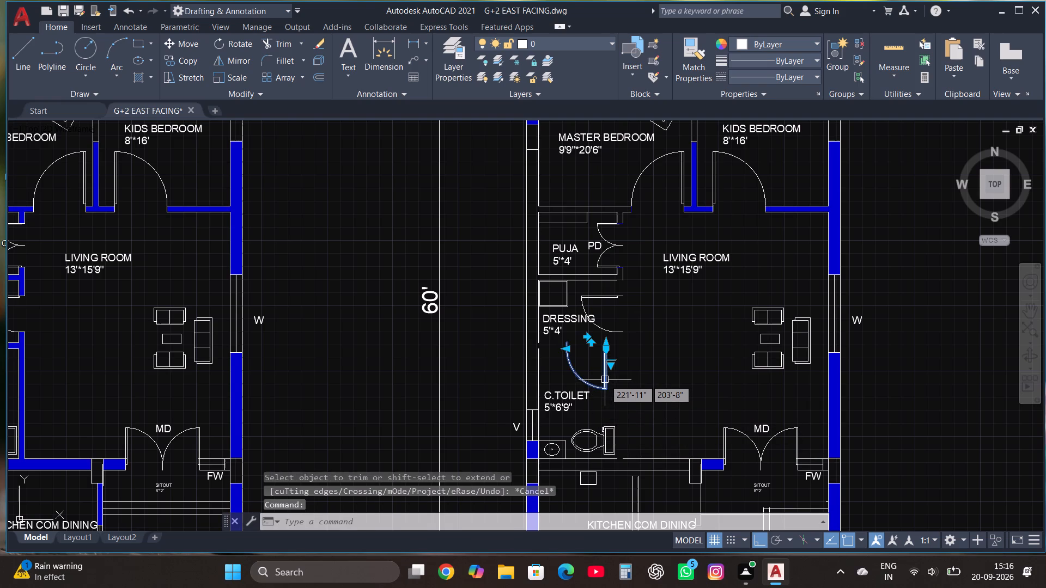
pyautogui.press('Delete')
pyautogui.click(611, 331)
pyautogui.press('Delete')
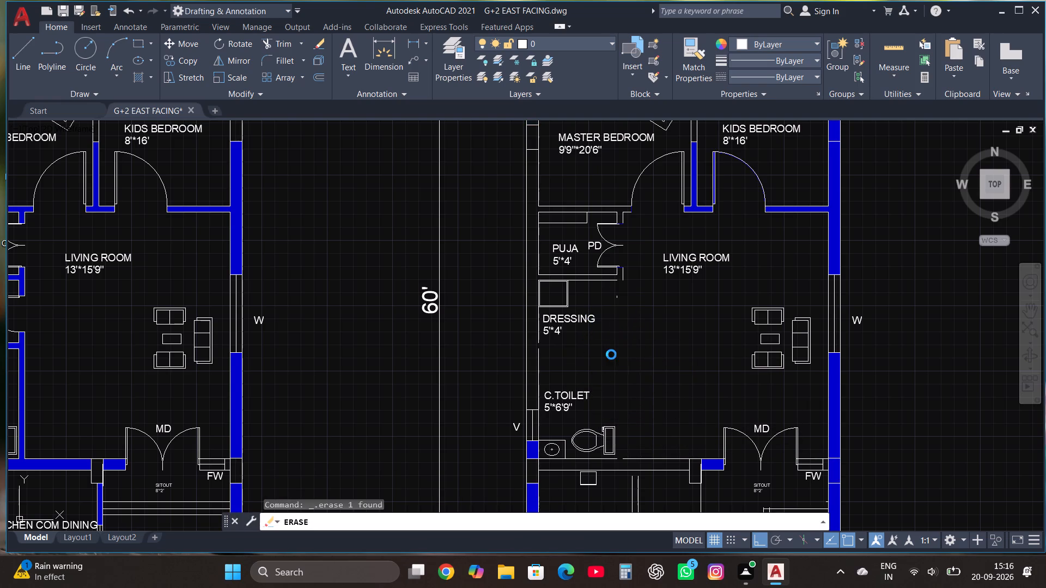